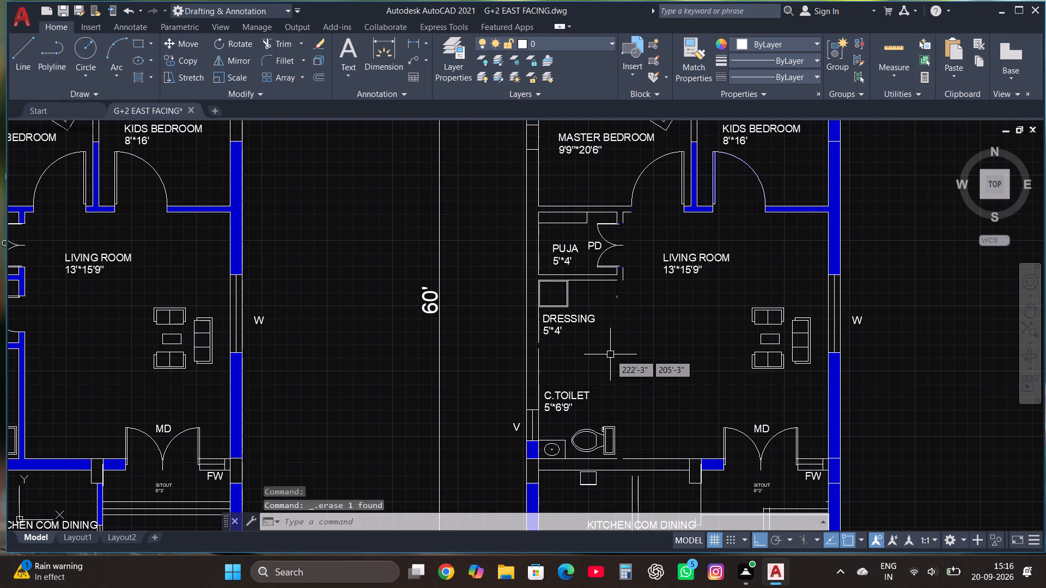
# Delete the square fixture outlines and the DRESSING room label from the floor copy.
pyautogui.click(555, 309)
pyautogui.press('Delete')
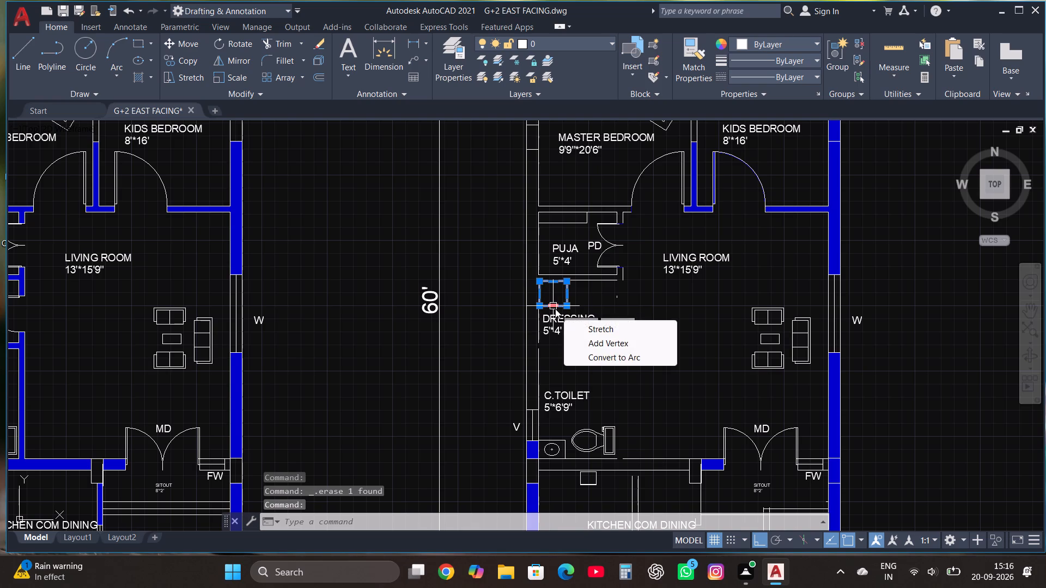
pyautogui.press('Delete')
pyautogui.click(567, 299)
pyautogui.press('Delete')
pyautogui.click(568, 321)
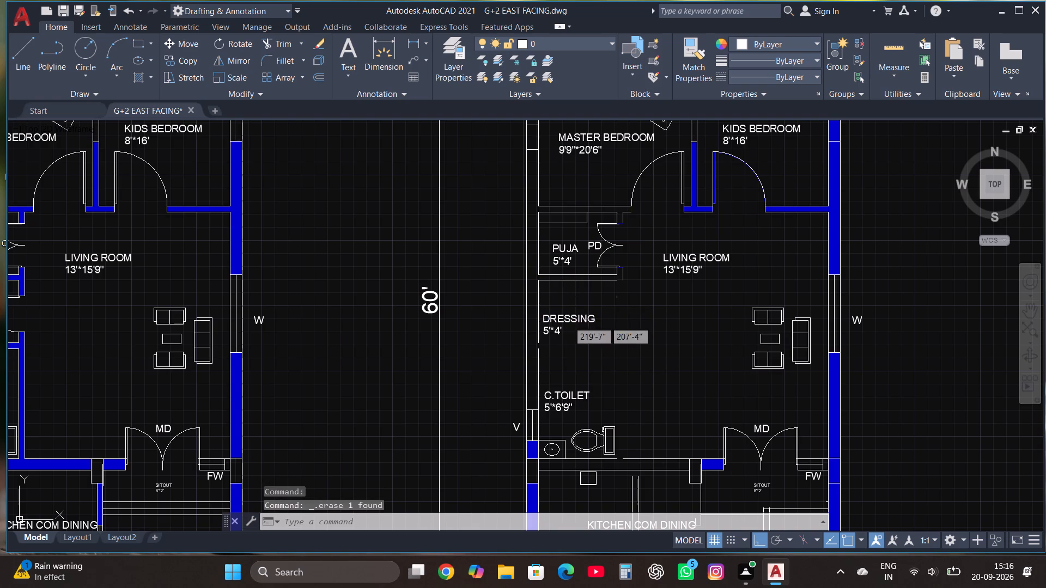
pyautogui.press('Delete')
# Delete the C.TOILET label, WC, washbasin and the leftover line fragment below the PUJA wall in the floor copy.
pyautogui.click(577, 405)
pyautogui.press('Delete')
pyautogui.click(561, 394)
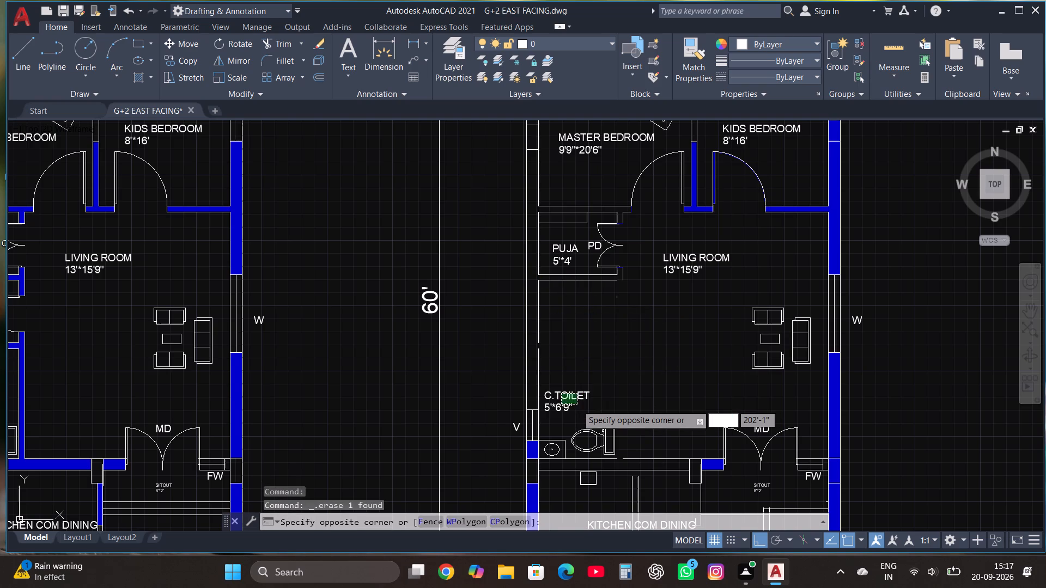
pyautogui.press('Delete')
pyautogui.click(593, 430)
pyautogui.press('Delete')
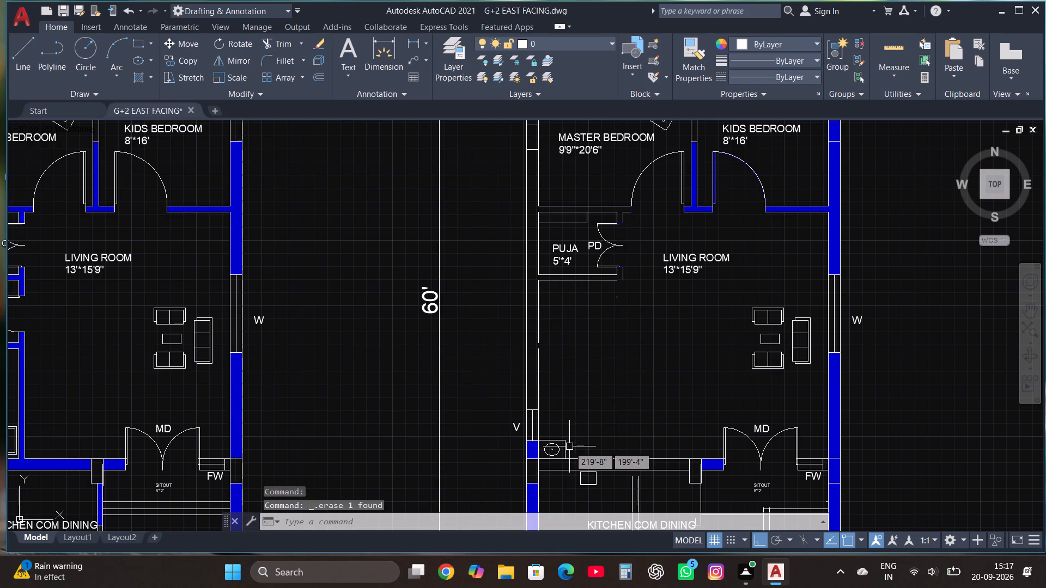
pyautogui.click(570, 450)
pyautogui.click(551, 431)
pyautogui.press('Delete')
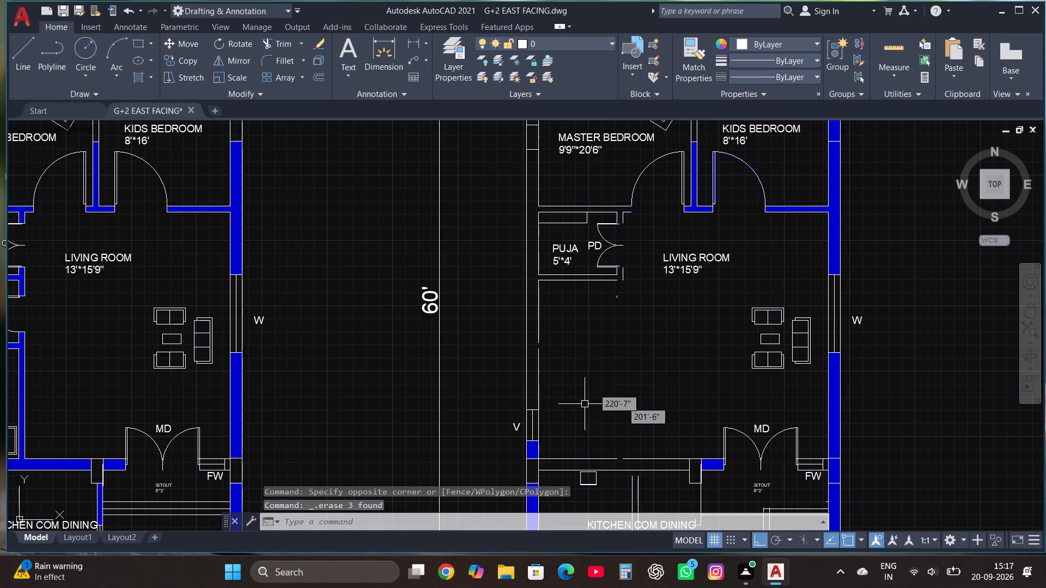
pyautogui.click(630, 330)
pyautogui.click(608, 297)
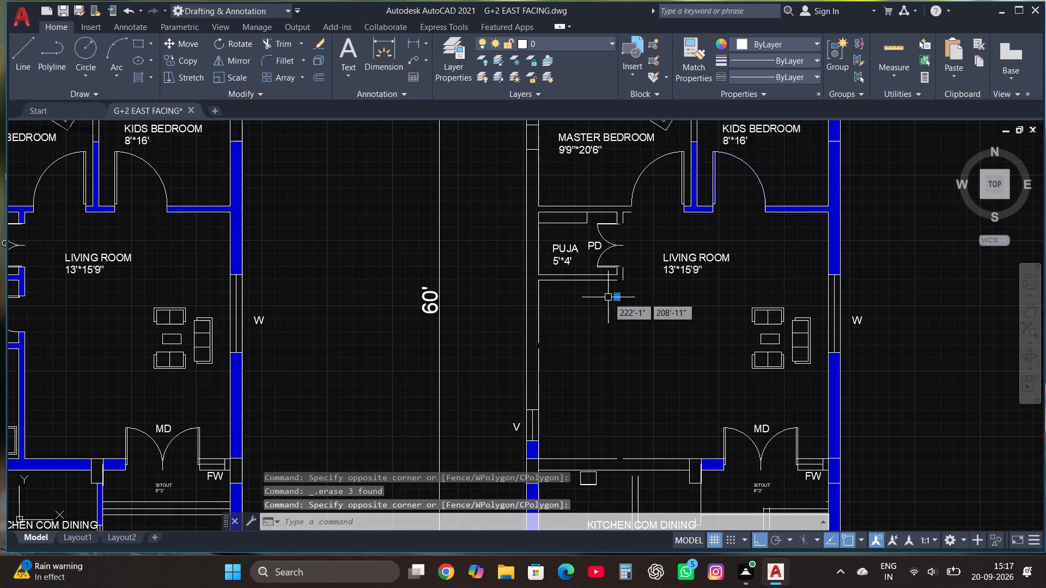
pyautogui.press('Delete')
# Draw a room outline from the inner corner below PUJA with lines 8'6" south, 5'9" east and 8'6" north.
pyautogui.scroll(2, 647, 283)
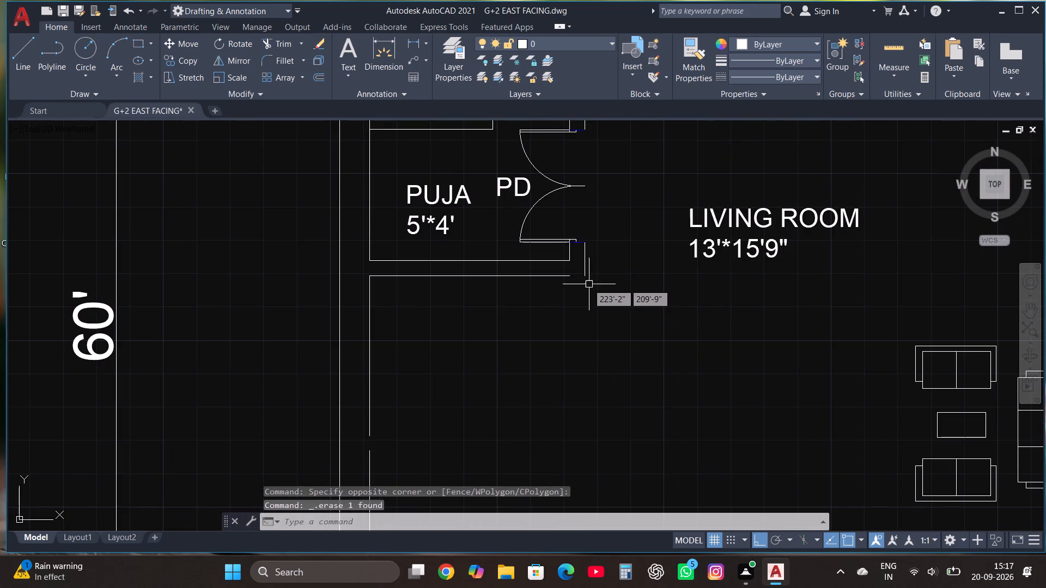
pyautogui.scroll(1, 585, 277)
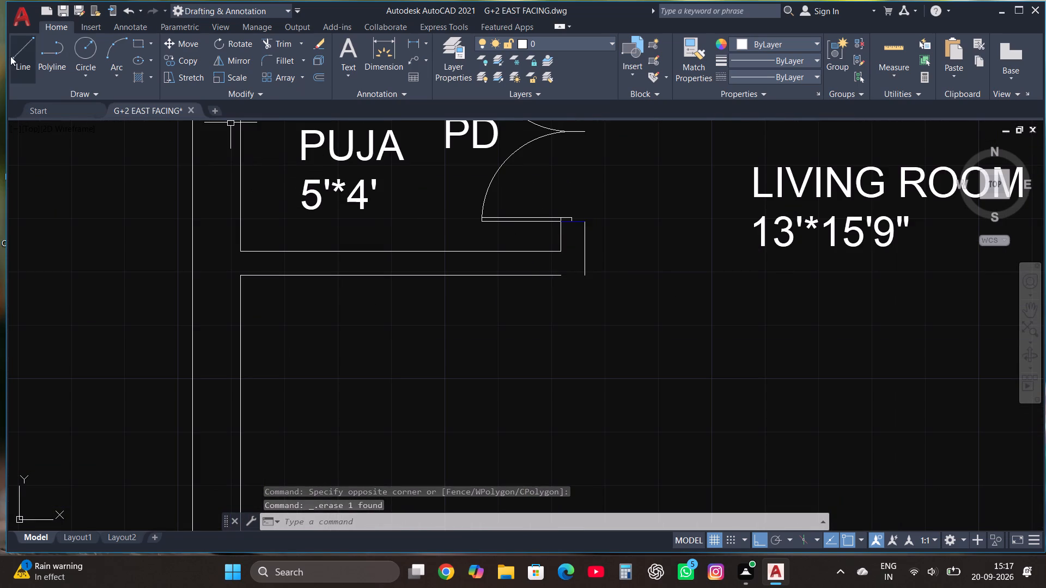
pyautogui.click(26, 53)
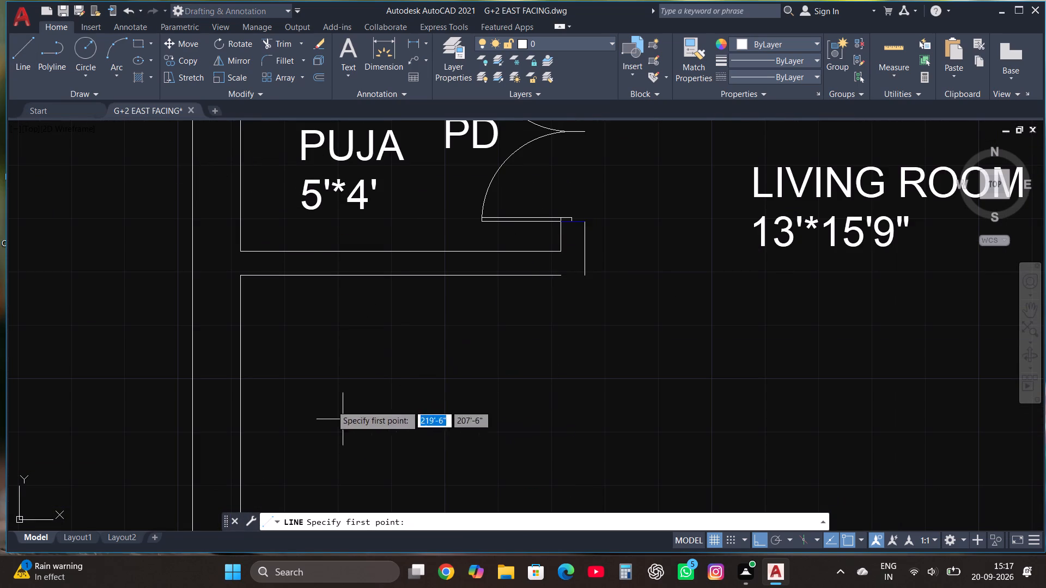
pyautogui.click(240, 276)
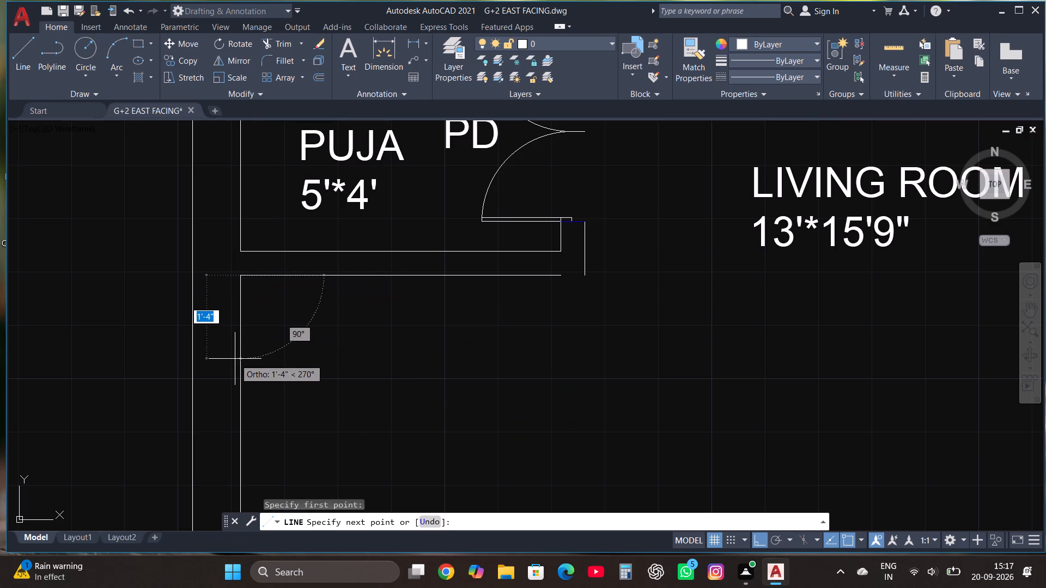
pyautogui.write("8'")
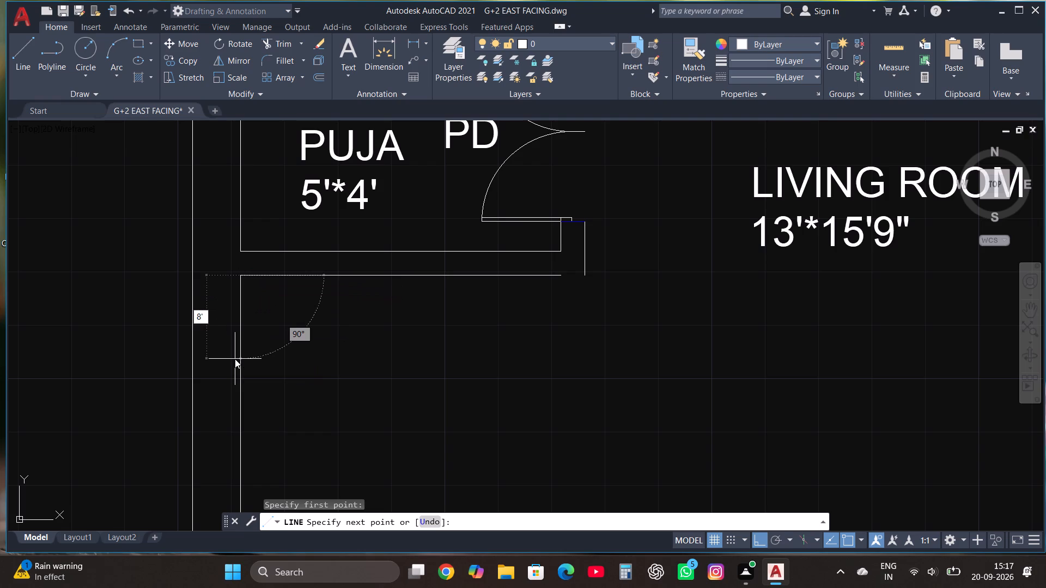
pyautogui.write('6"')
pyautogui.press('Return')
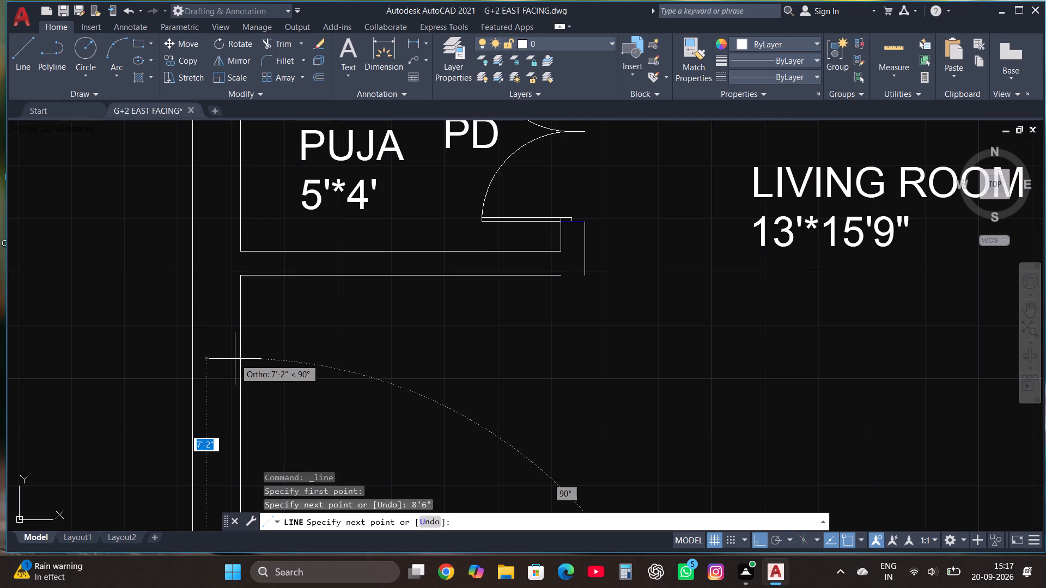
pyautogui.scroll(-3, 450, 280)
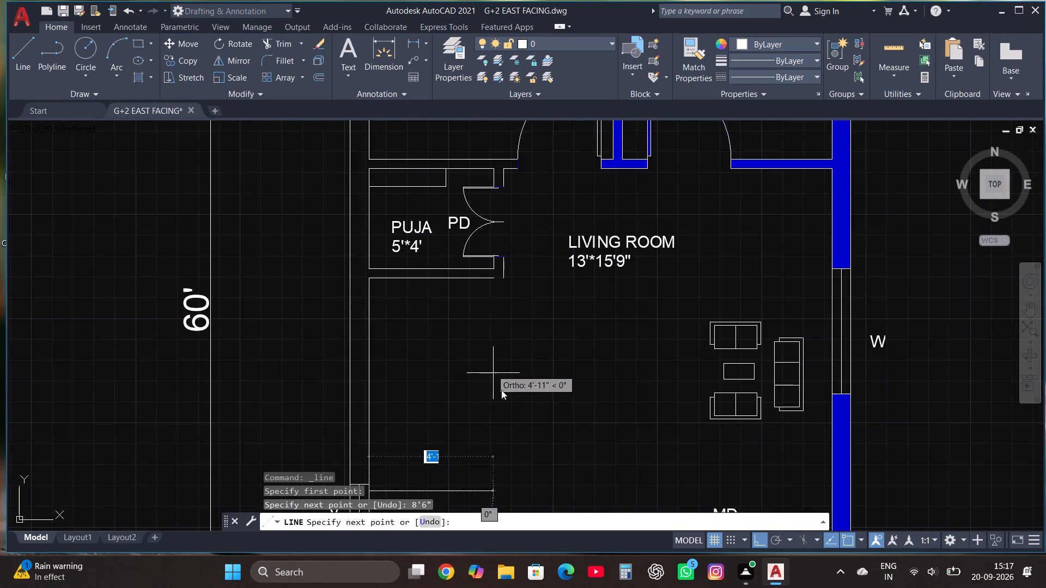
pyautogui.scroll(-3, 503, 354)
pyautogui.scroll(1, 514, 384)
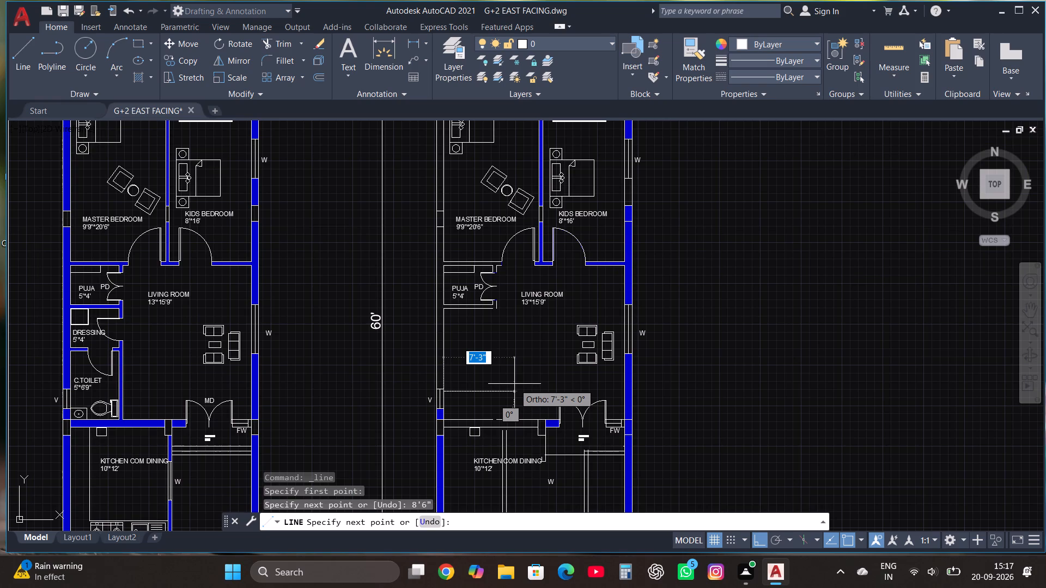
pyautogui.write("5'")
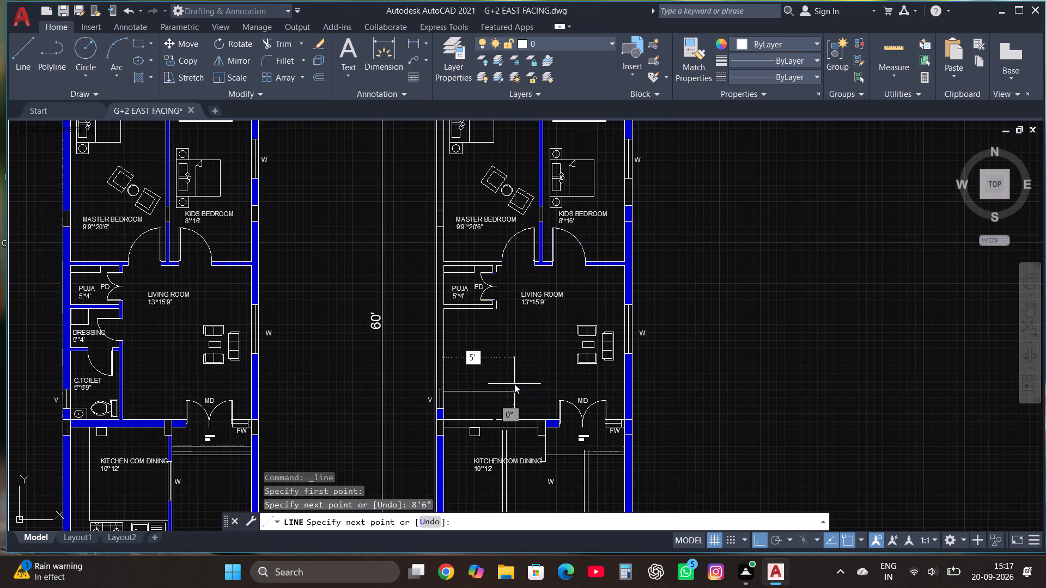
pyautogui.write('9"')
pyautogui.press('Return')
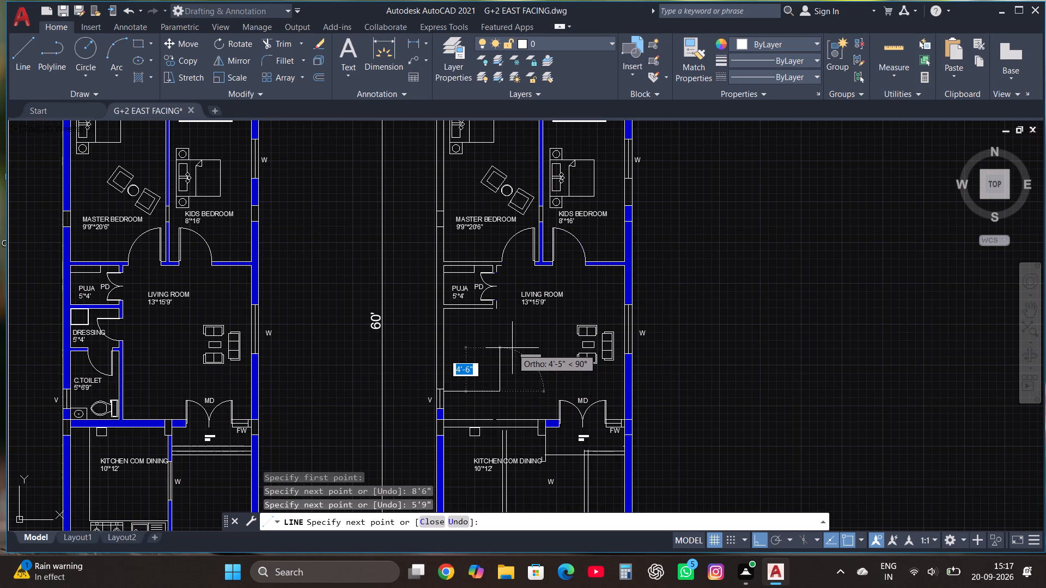
pyautogui.write('8\'6"')
pyautogui.press('Return')
pyautogui.scroll(1, 514, 343)
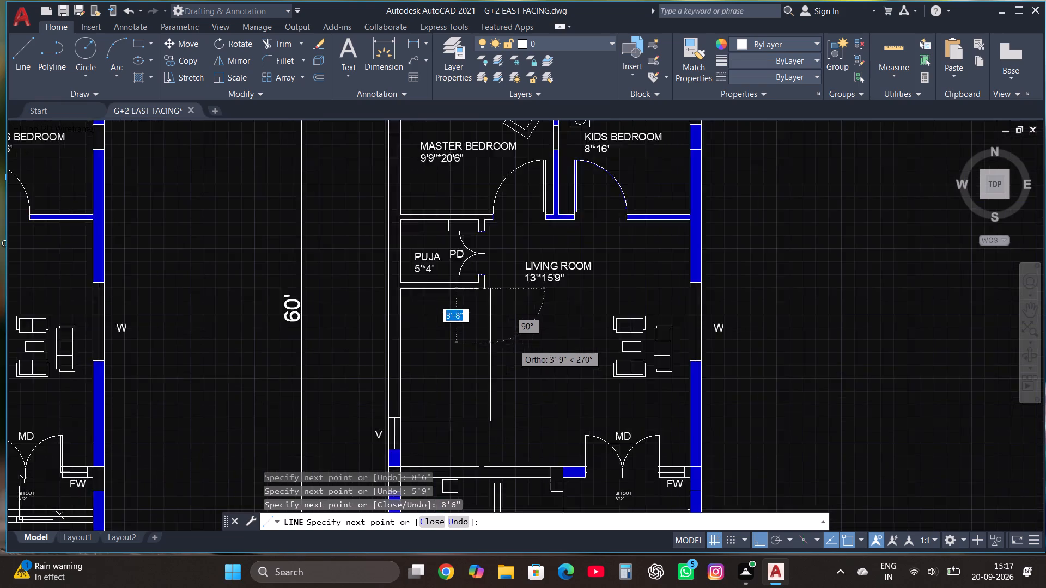
pyautogui.scroll(1, 514, 342)
pyautogui.click(447, 262)
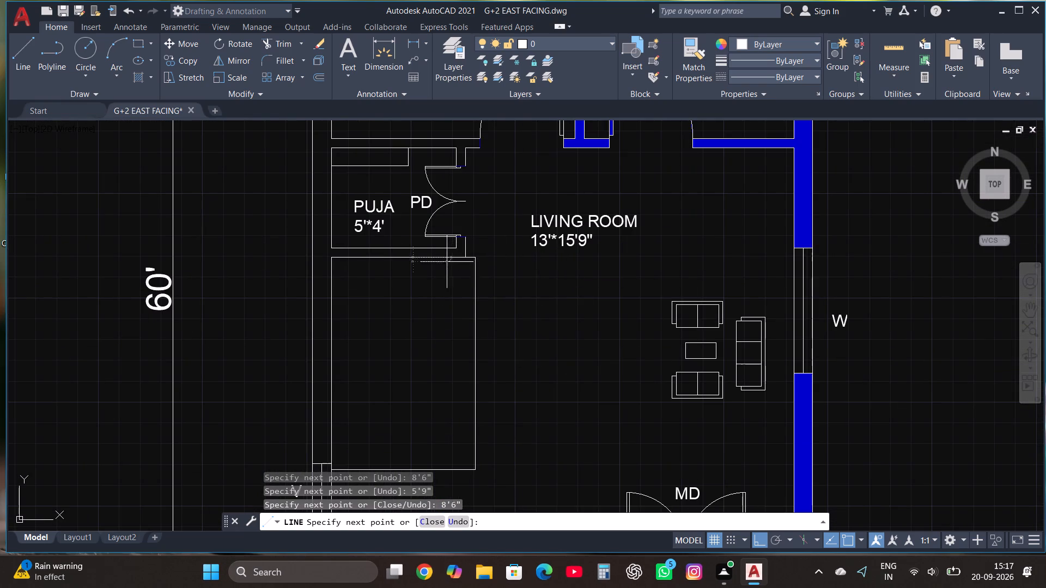
pyautogui.press('Escape')
# Delete the PUJA room label and the PD door label from the floor copy.
pyautogui.scroll(-1, 469, 291)
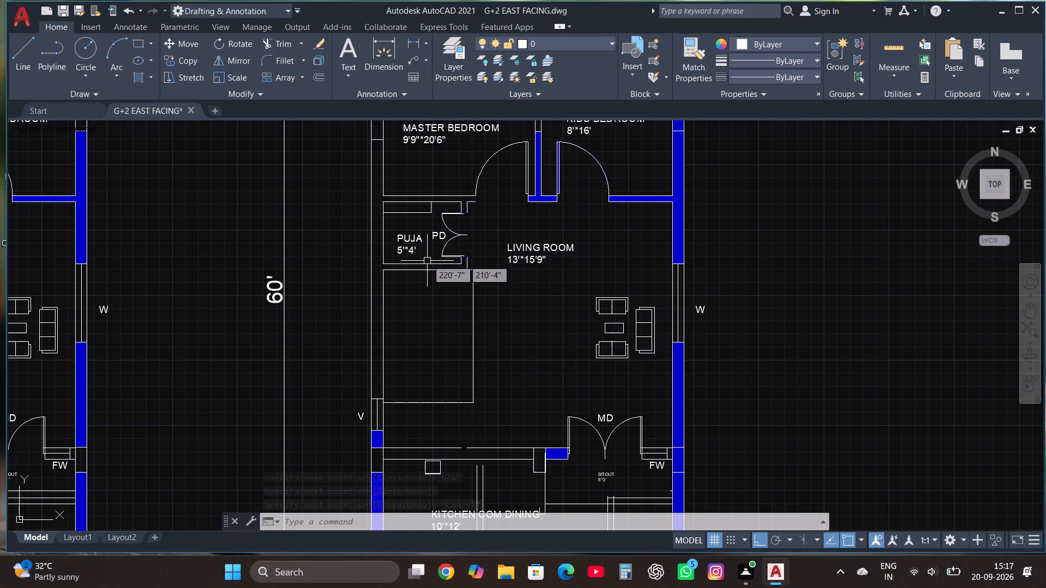
pyautogui.scroll(1, 441, 219)
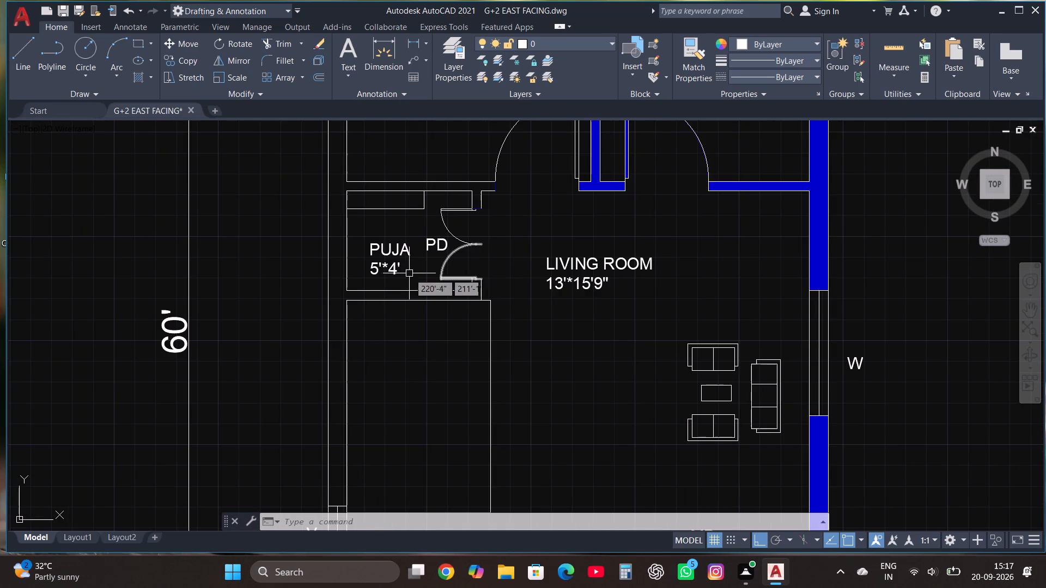
pyautogui.click(385, 261)
pyautogui.press('Delete')
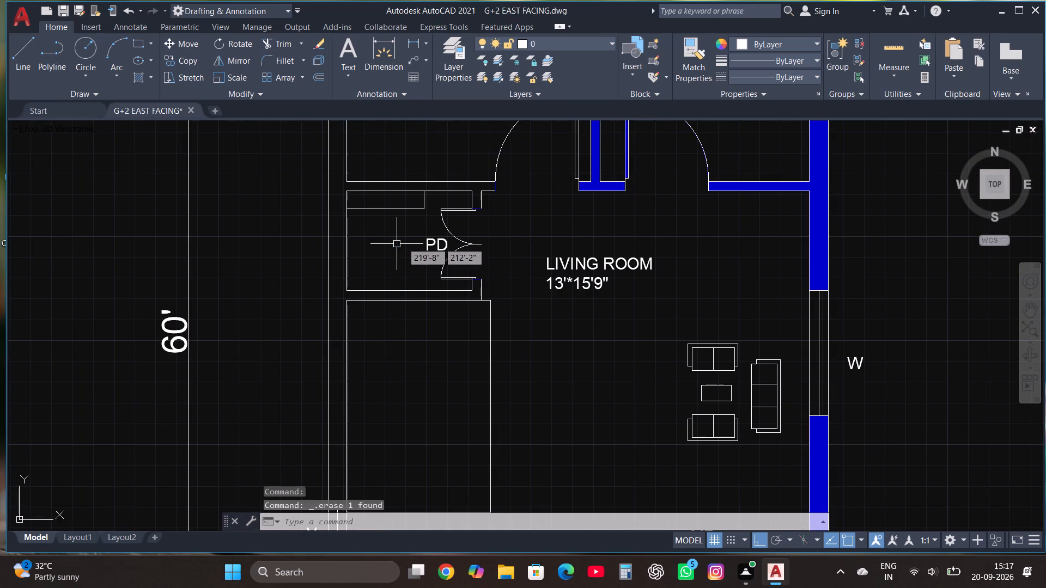
pyautogui.click(437, 244)
pyautogui.press('Delete')
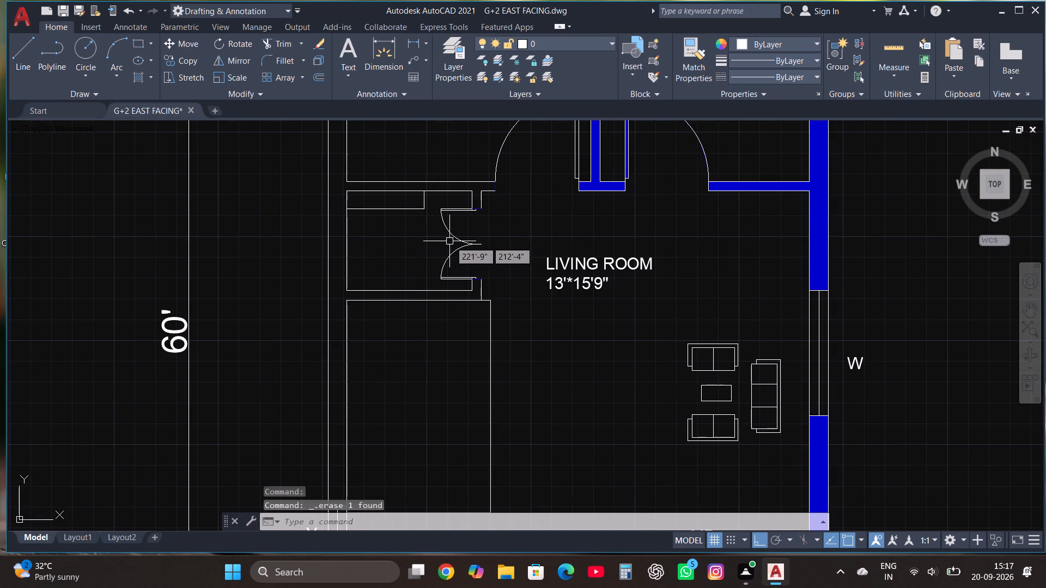
# Move both leaves of the puja double door east out of their opening into the living room.
pyautogui.click(465, 241)
pyautogui.click(457, 264)
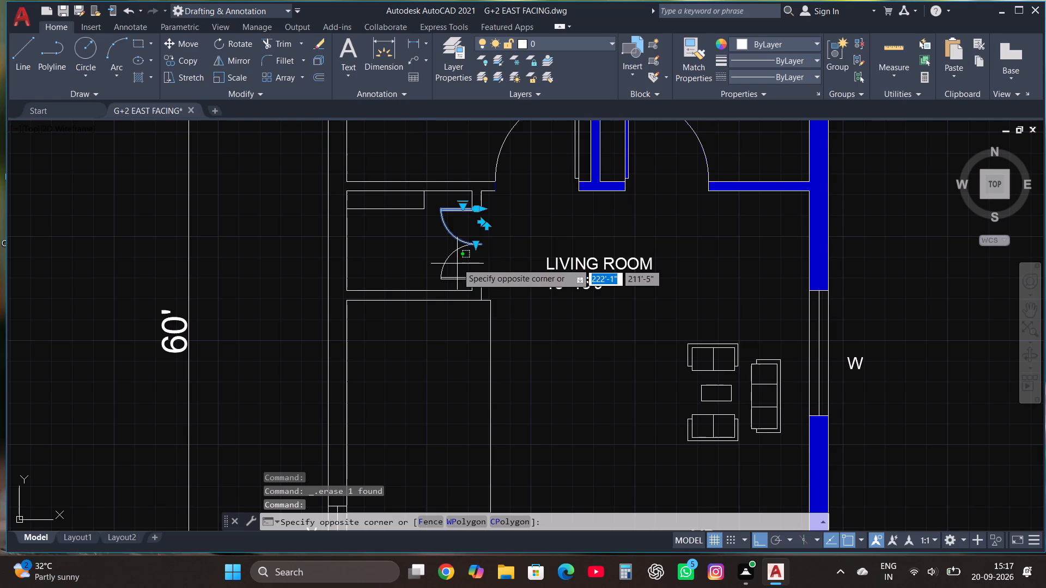
pyautogui.click(437, 252)
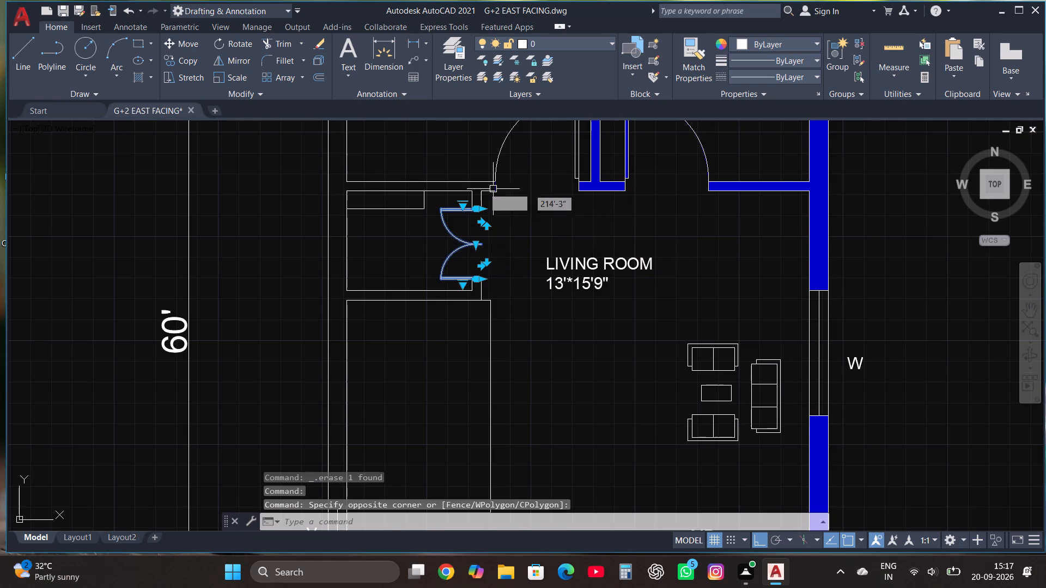
pyautogui.click(188, 42)
pyautogui.click(447, 249)
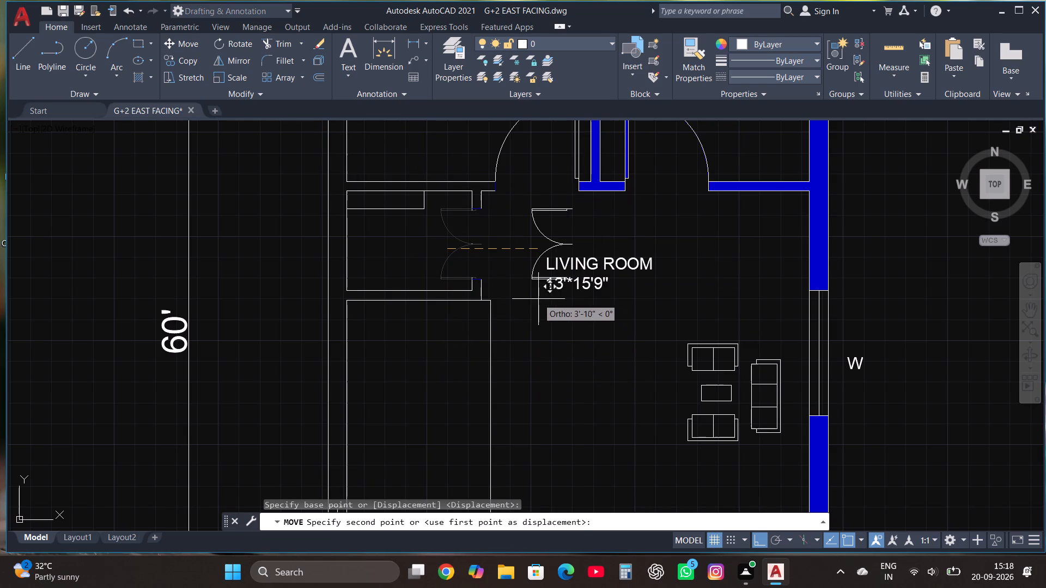
pyautogui.click(518, 292)
pyautogui.press('Escape')
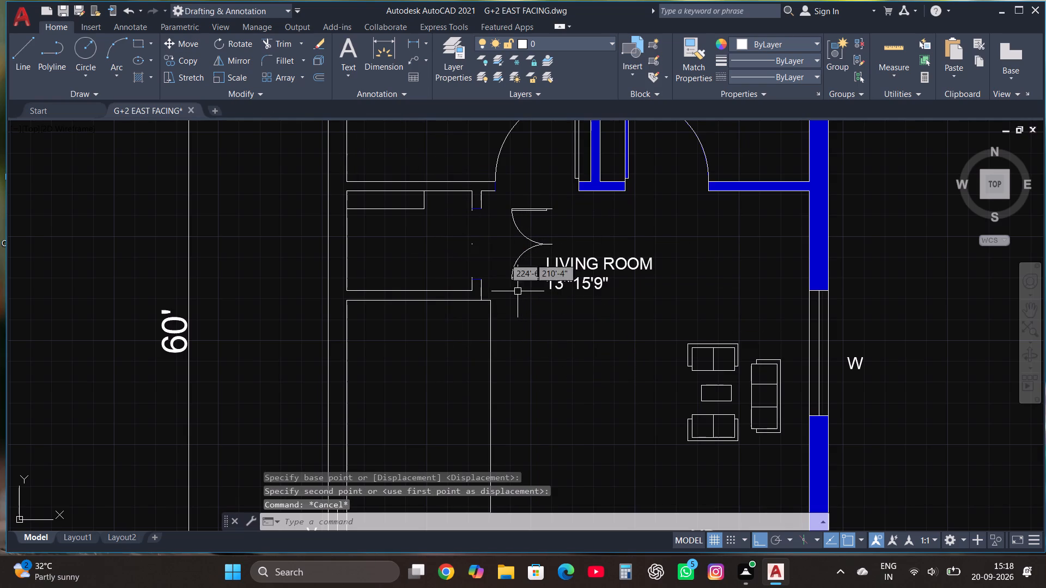
# Delete the blue fill remnants at the puja door opening and at the wall end beside the master bedroom door.
pyautogui.scroll(1, 477, 210)
pyautogui.click(477, 210)
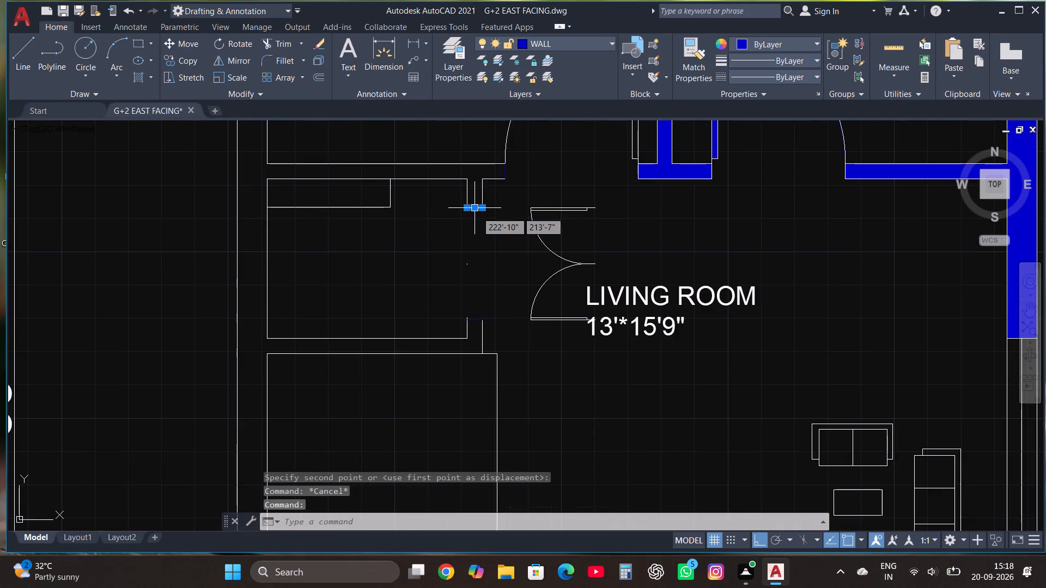
pyautogui.press('Delete')
pyautogui.click(502, 172)
pyautogui.press('Delete')
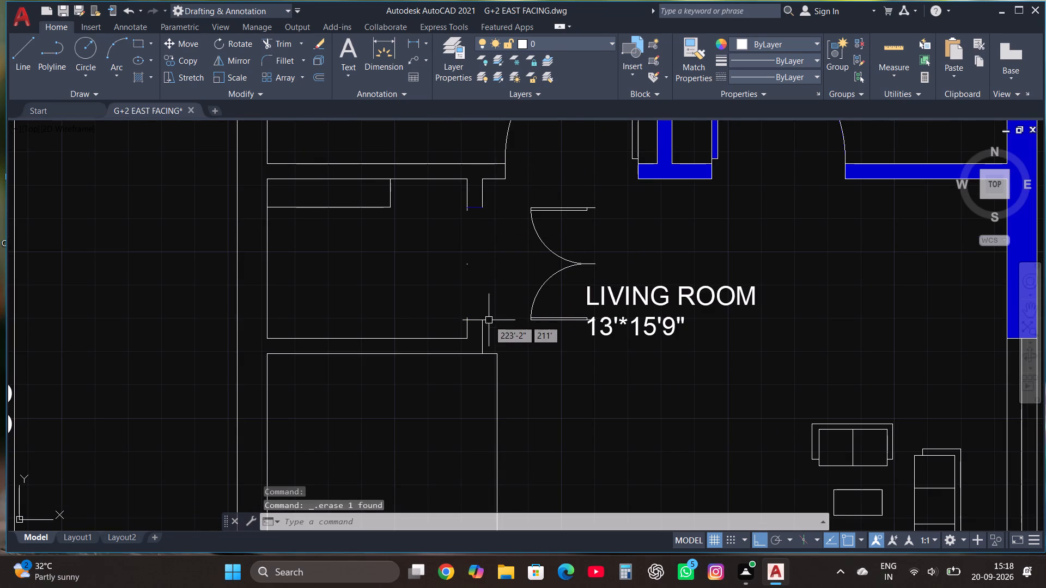
pyautogui.click(479, 320)
pyautogui.press('Delete')
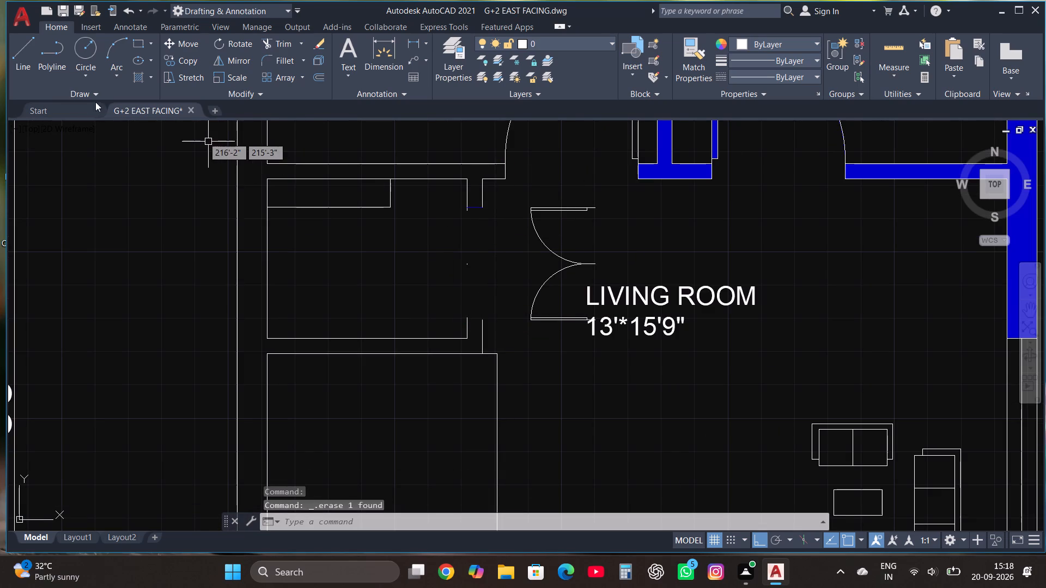
# Draw a line north from the new outline's northeast corner past the master bedroom's south wall, and trim its overshooting end.
pyautogui.click(24, 54)
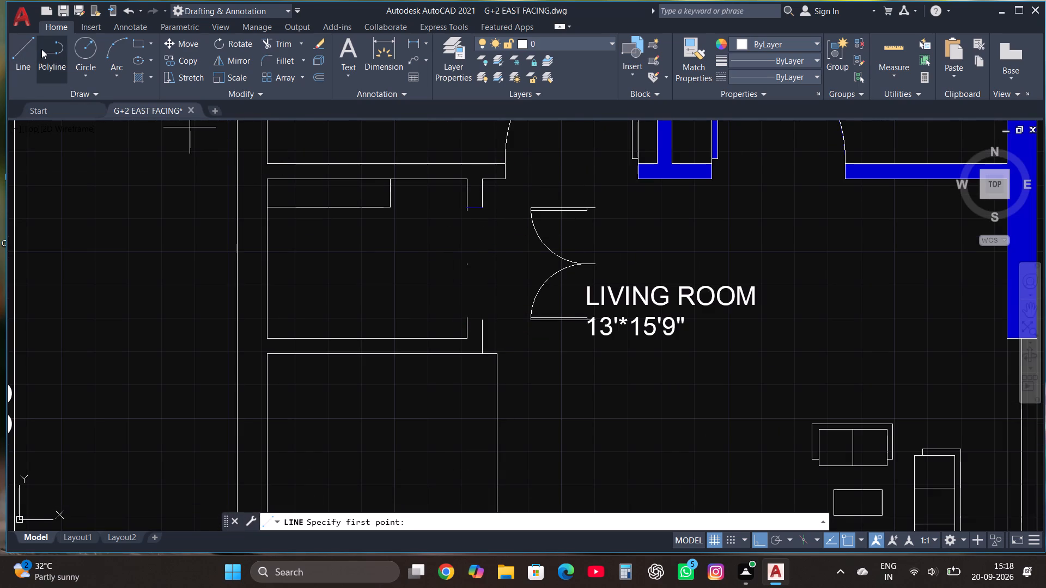
pyautogui.scroll(-1, 167, 119)
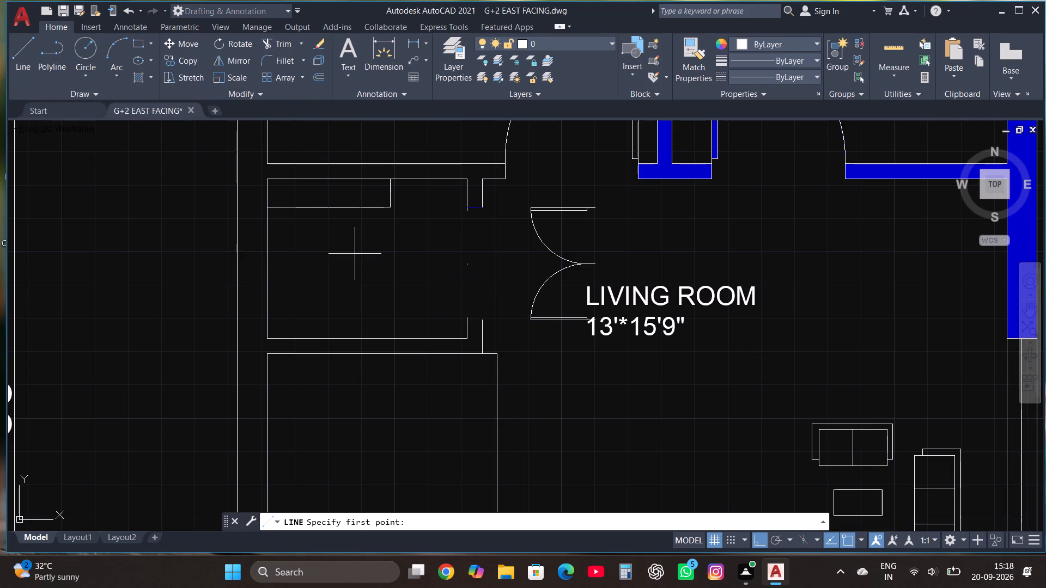
pyautogui.click(495, 353)
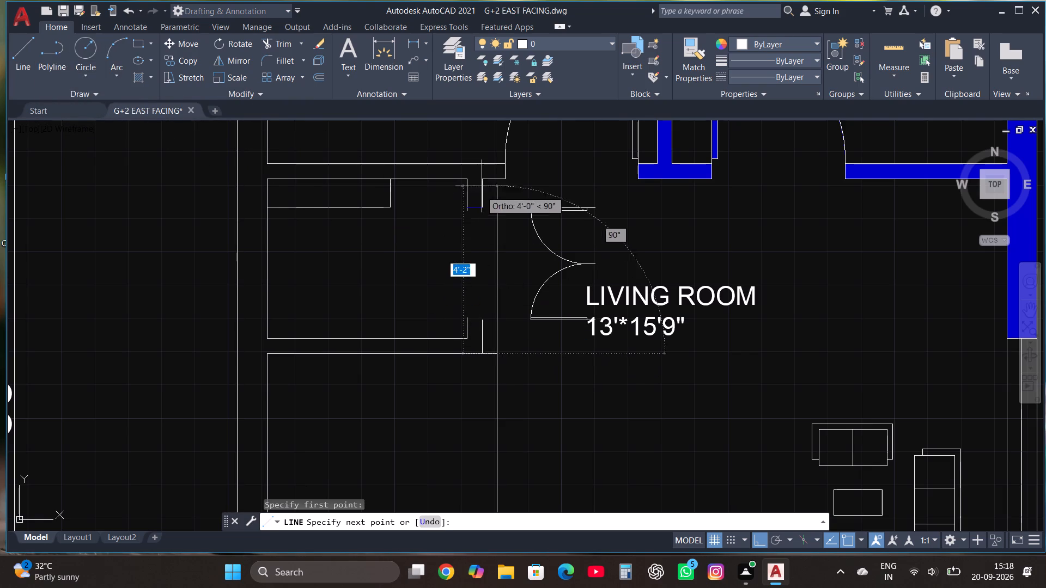
pyautogui.click(482, 148)
pyautogui.press('Escape')
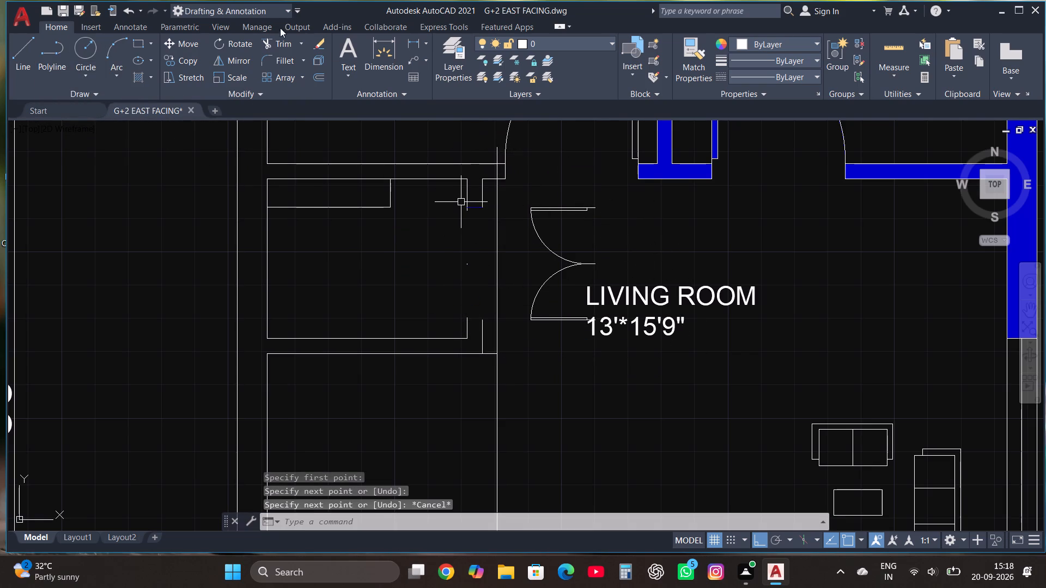
pyautogui.click(278, 43)
pyautogui.click(500, 152)
pyautogui.press('Escape')
pyautogui.scroll(-2, 501, 280)
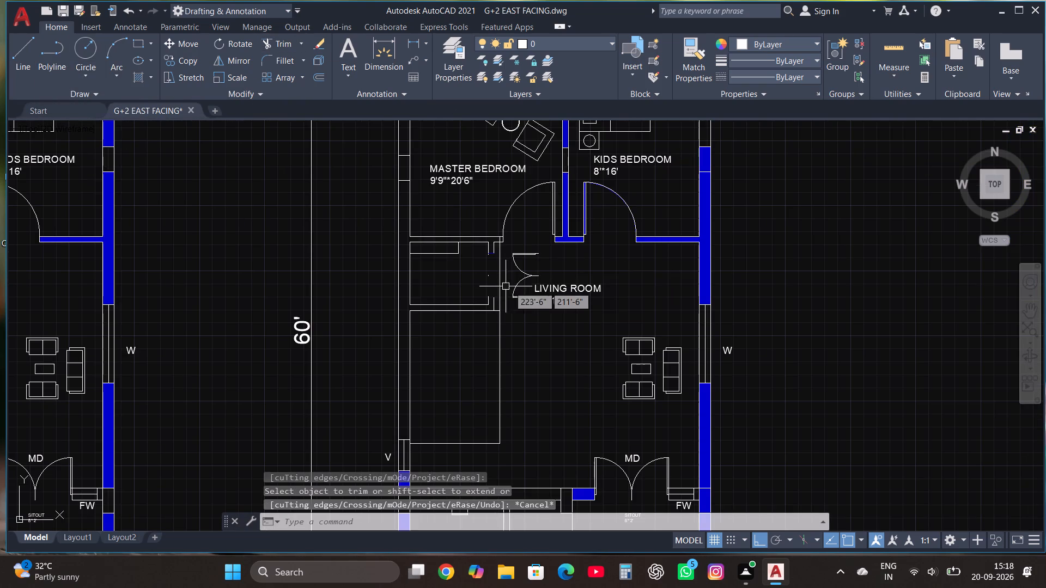
pyautogui.scroll(1, 534, 286)
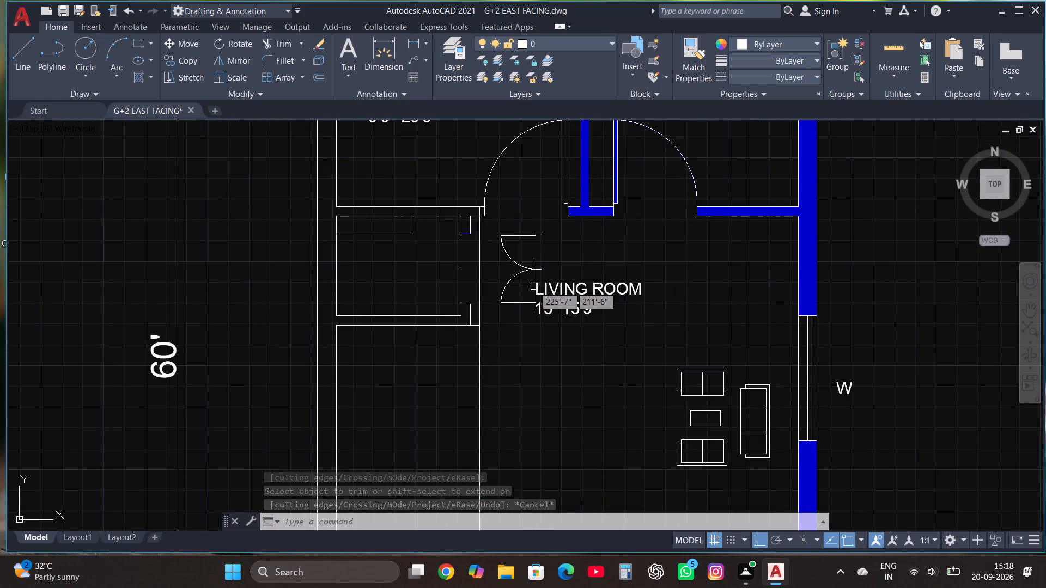
# Offset the new room outline's east and south lines, plus the line continuing north beside the former puja room, outward by 4.5".
pyautogui.scroll(-1, 538, 301)
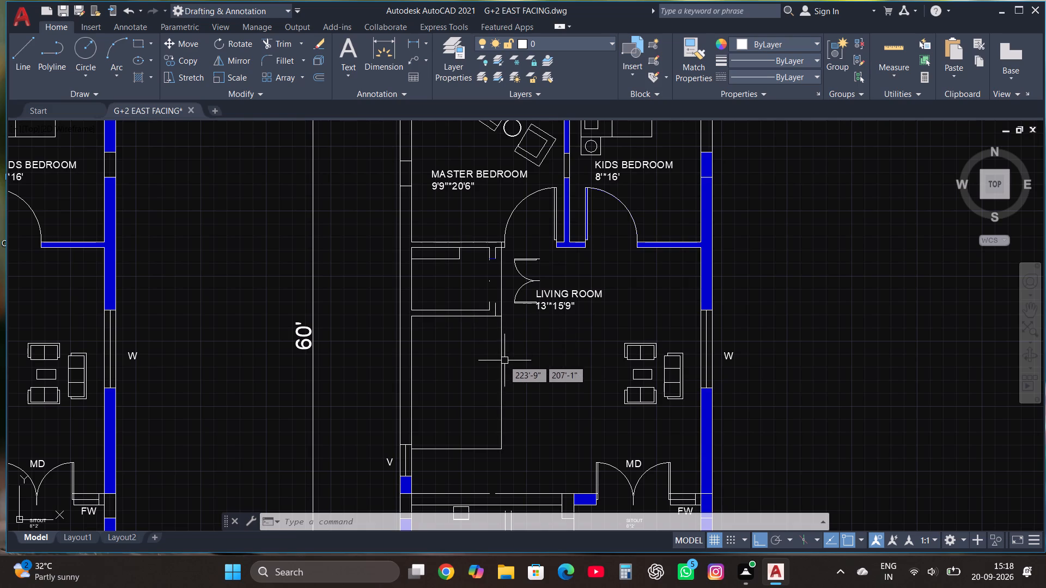
pyautogui.click(499, 344)
pyautogui.click(321, 74)
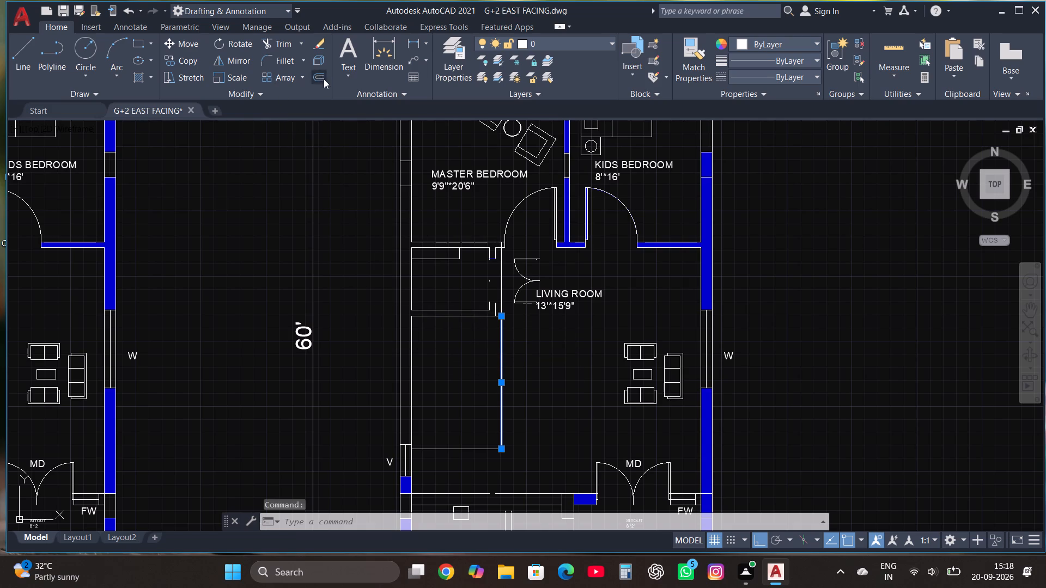
pyautogui.click(501, 357)
pyautogui.click(506, 359)
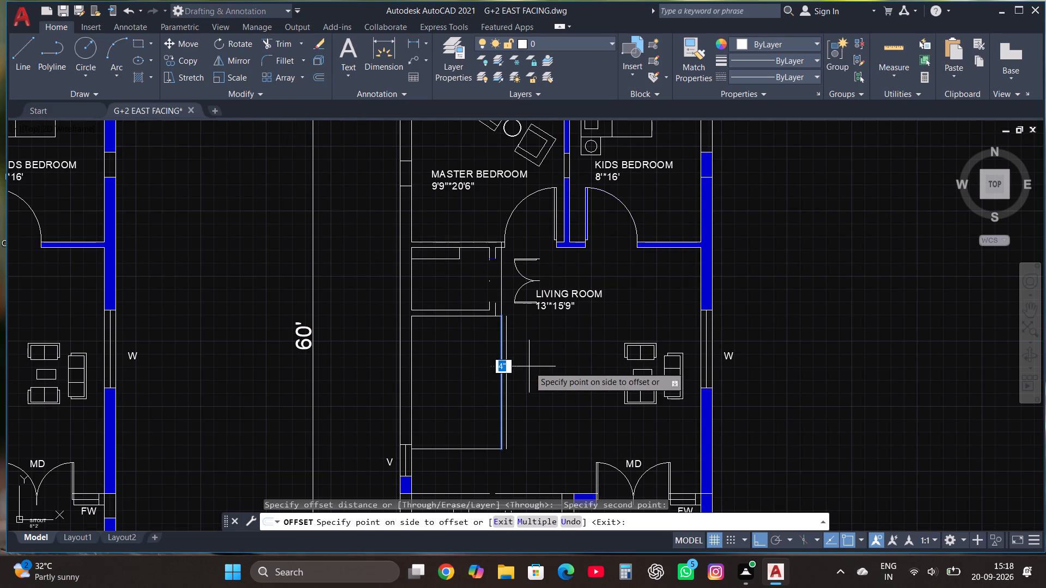
pyautogui.write('4.5"')
pyautogui.press('Return')
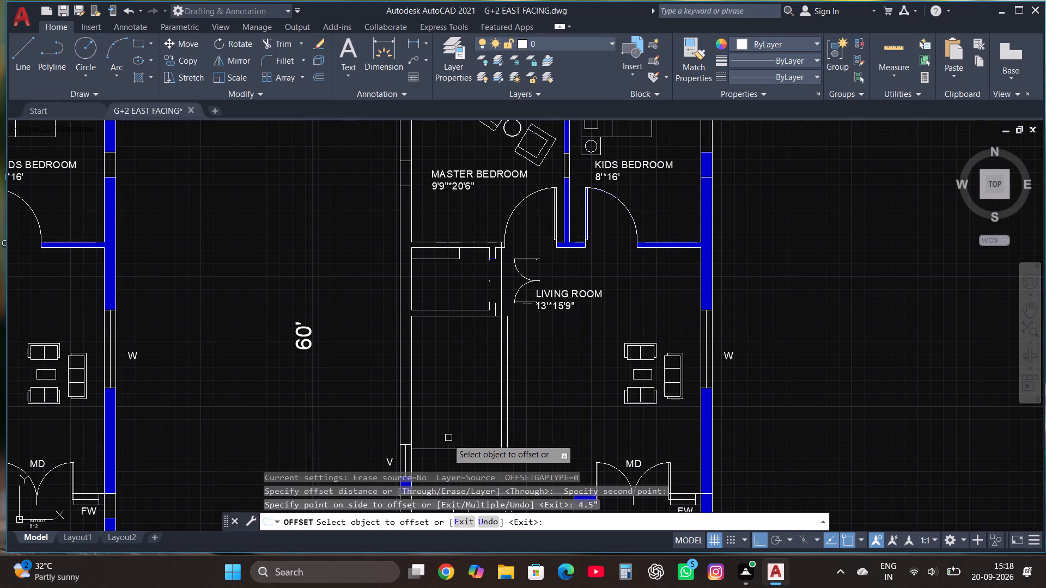
pyautogui.click(454, 449)
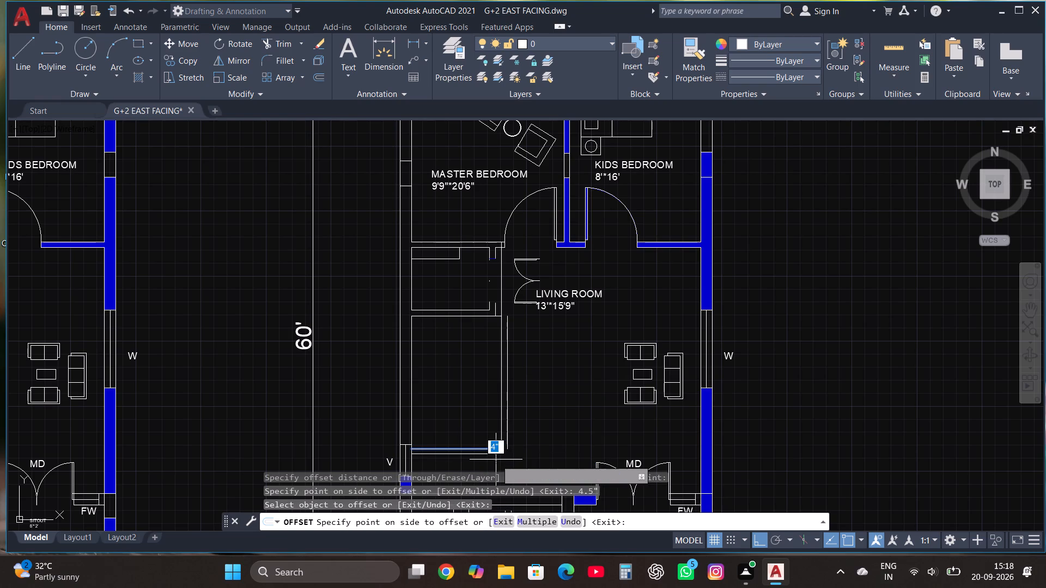
pyautogui.write('4.5"')
pyautogui.press('Return')
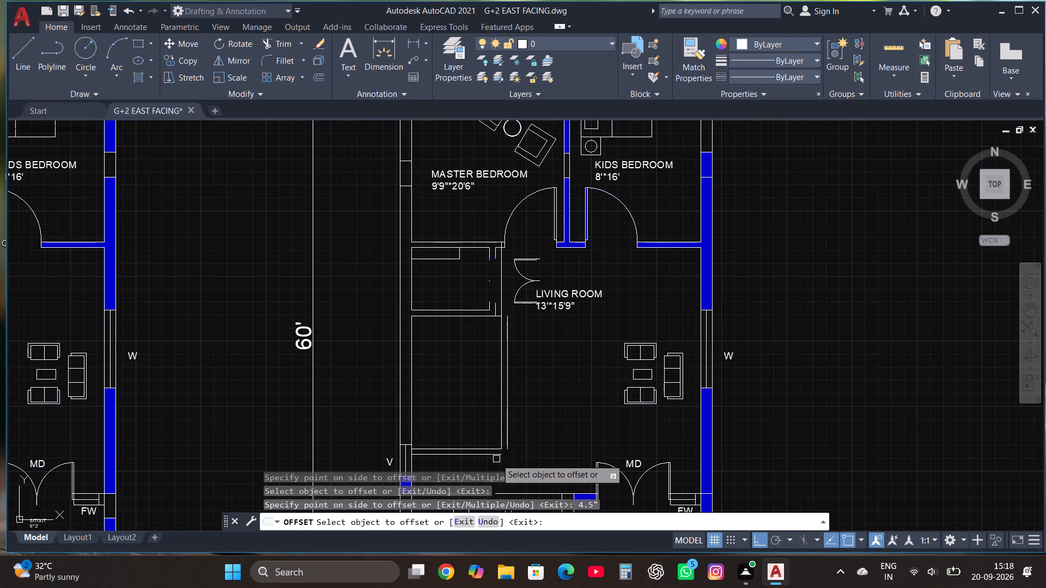
pyautogui.click(501, 289)
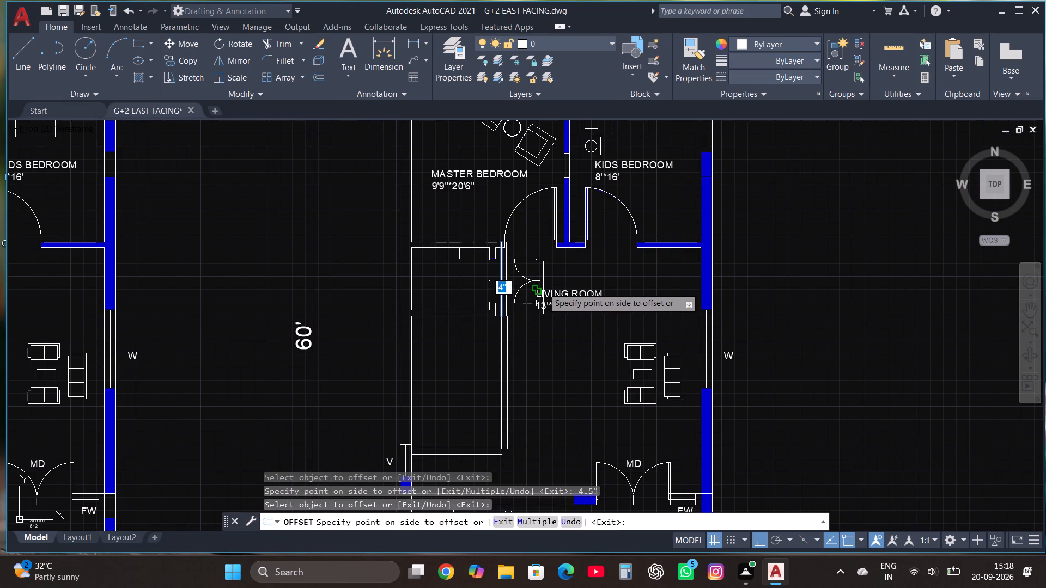
pyautogui.write('4.5"')
pyautogui.press('Return')
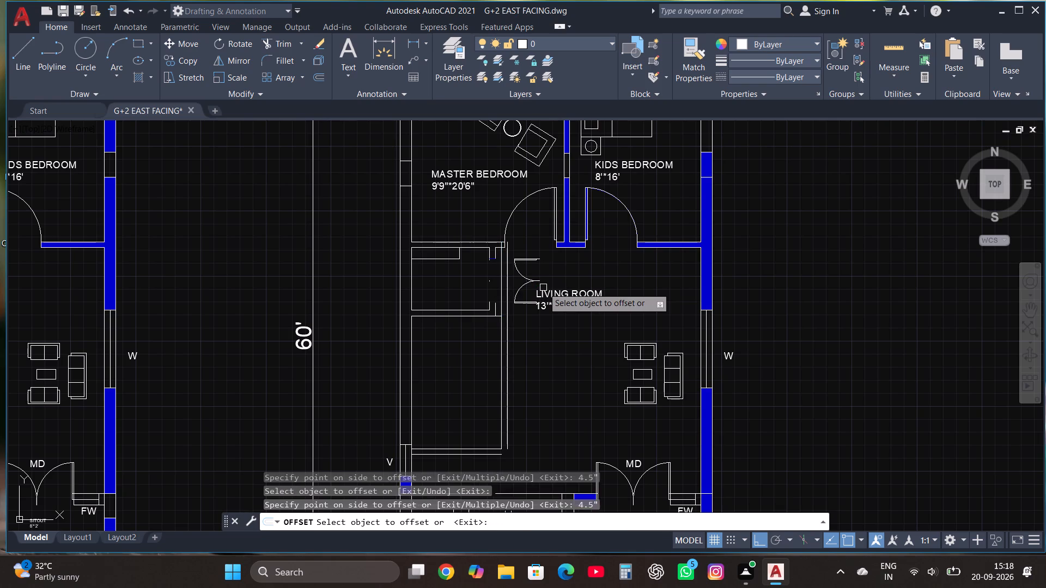
pyautogui.press('Escape')
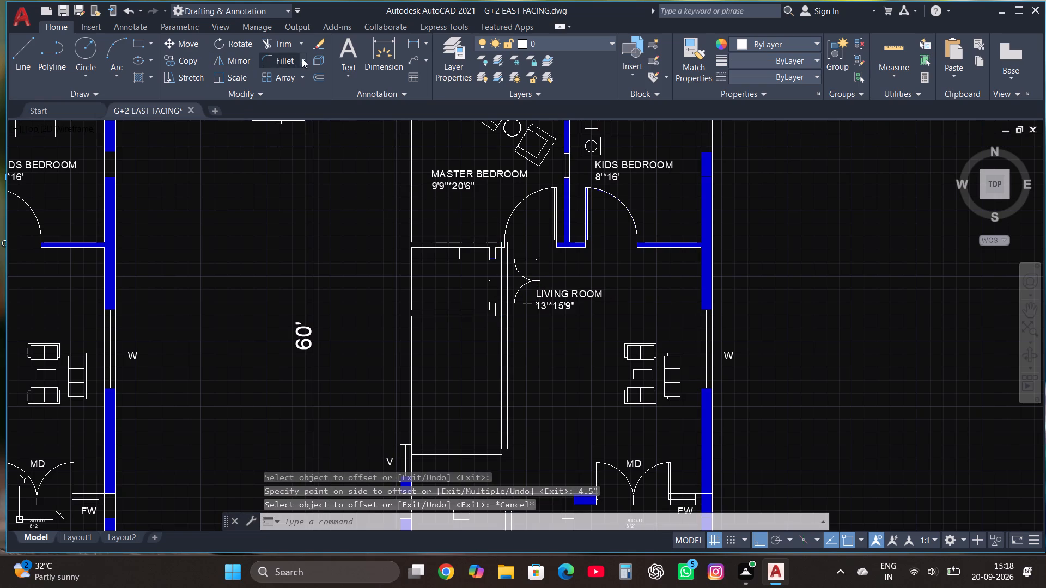
# Fillet the offset south and east lines into a closed outer corner at the new room's southeast.
pyautogui.click(305, 58)
pyautogui.click(279, 56)
pyautogui.click(483, 457)
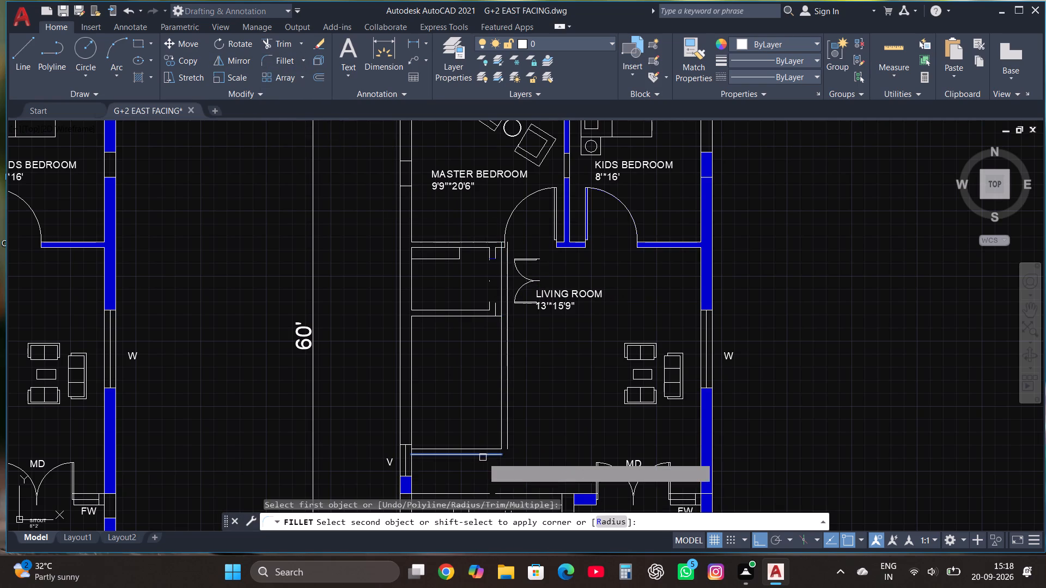
pyautogui.click(504, 441)
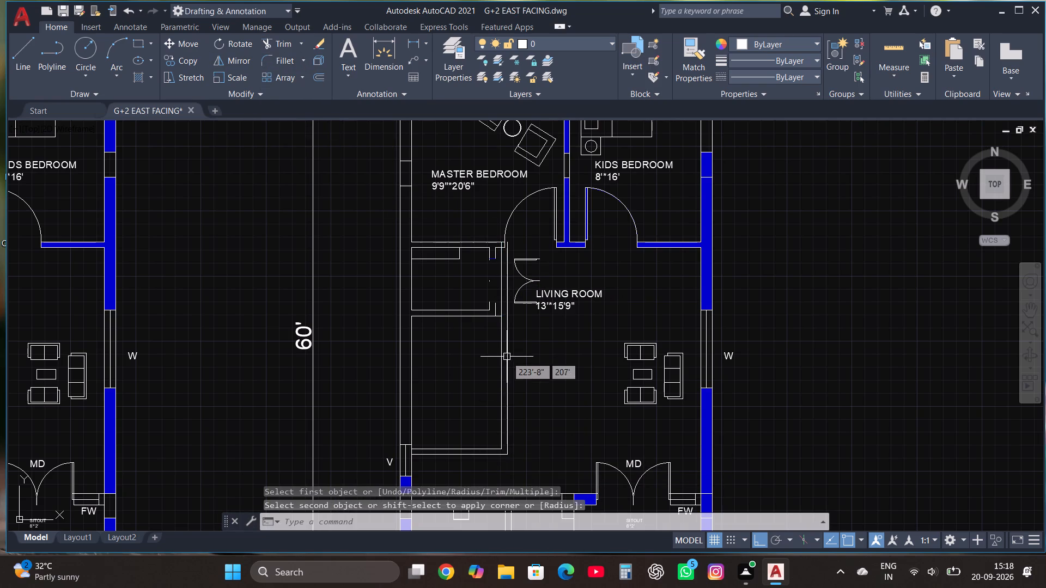
pyautogui.scroll(2, 510, 301)
pyautogui.press('Escape')
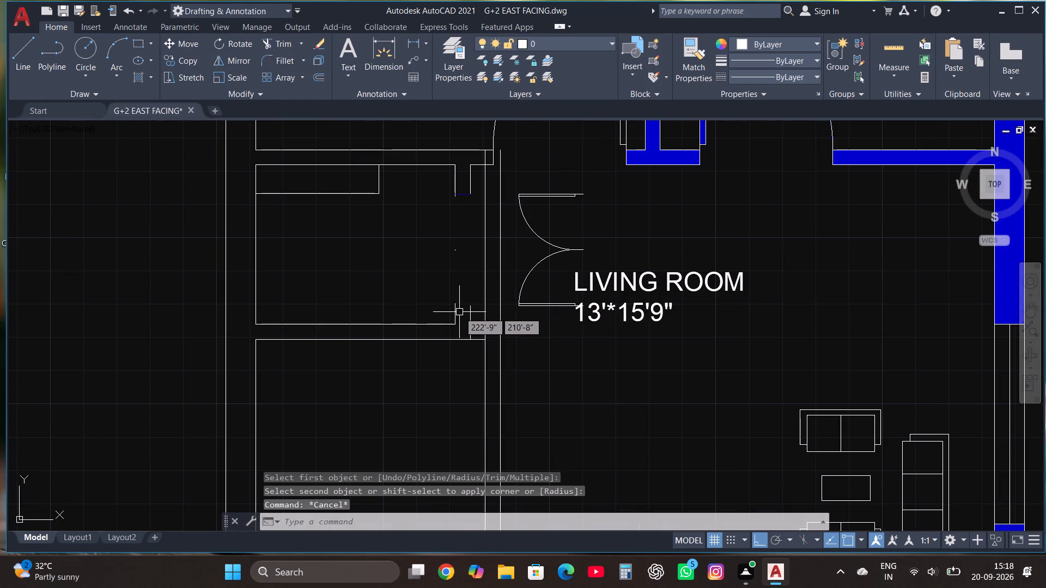
# Trim away the old wall stubs on both sides of the former puja door opening.
pyautogui.click(277, 45)
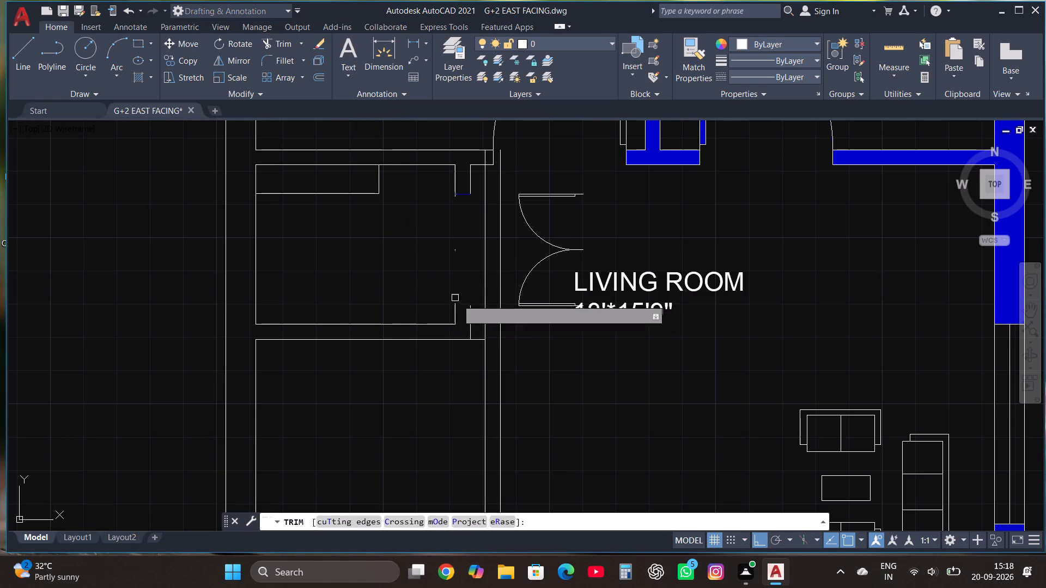
pyautogui.click(452, 308)
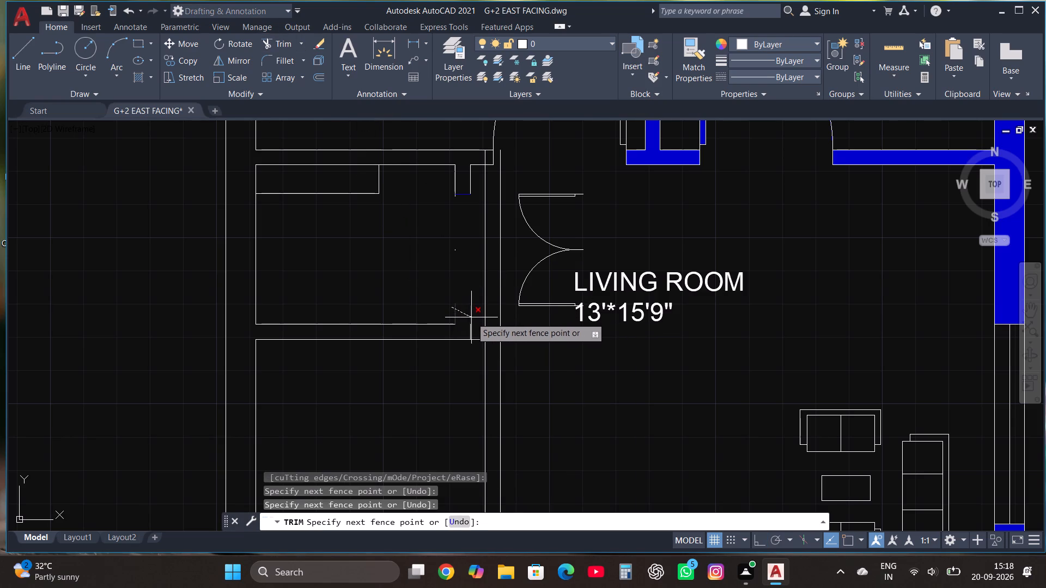
pyautogui.click(472, 318)
pyautogui.click(454, 189)
pyautogui.click(461, 193)
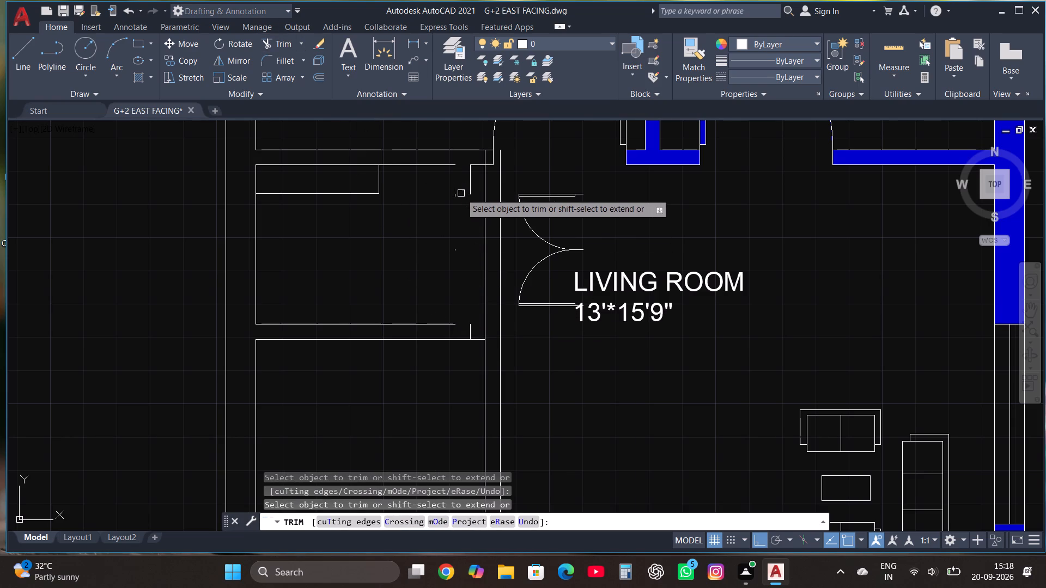
pyautogui.click(471, 195)
pyautogui.click(457, 199)
pyautogui.press('Escape')
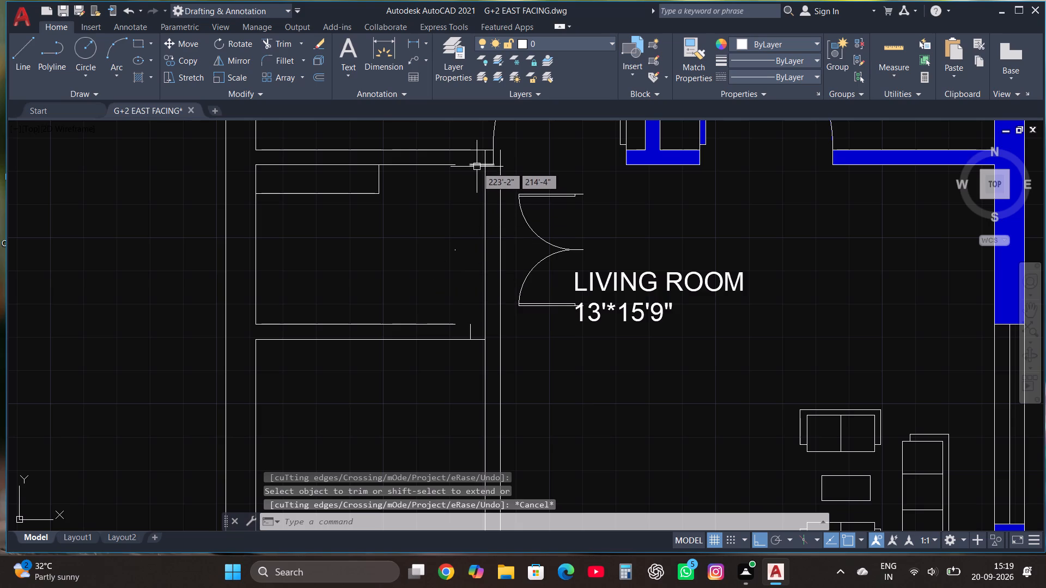
# Draw short horizontal lines extending the former puja room's south wall line to the new east wall and closing the north wall line's gap.
pyautogui.scroll(-1, 451, 295)
pyautogui.scroll(2, 478, 316)
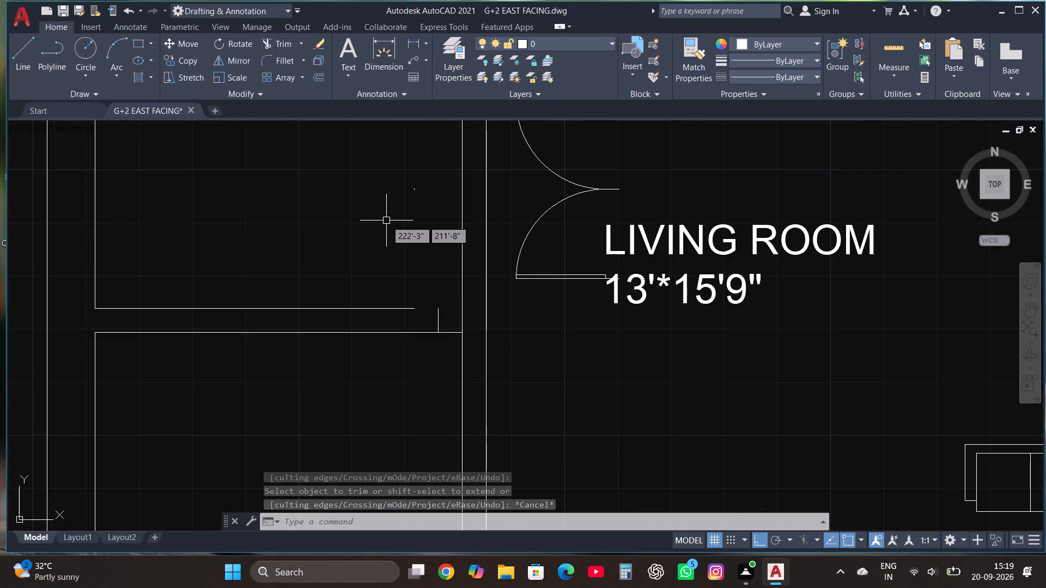
pyautogui.click(28, 56)
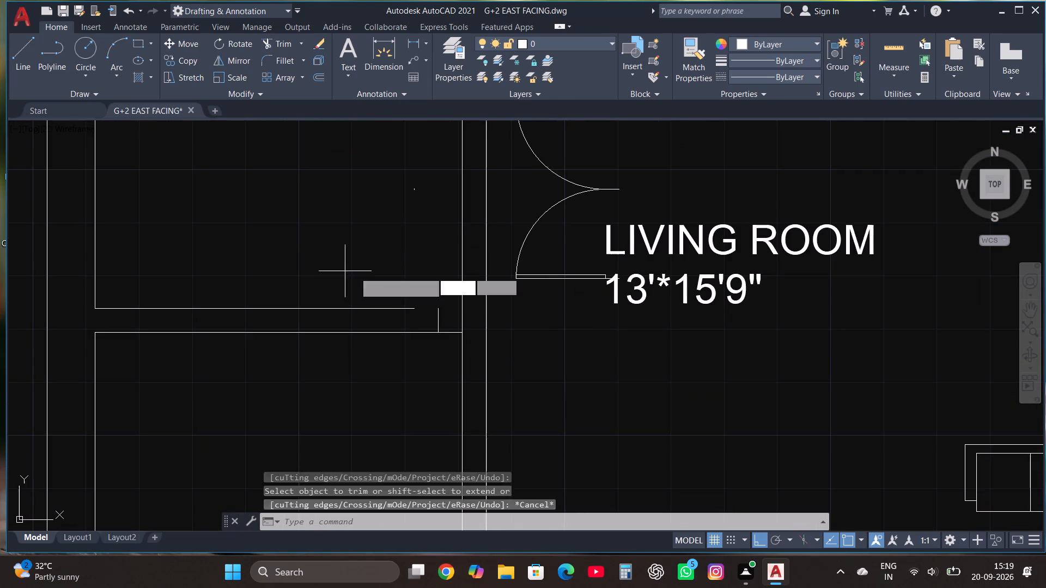
pyautogui.click(416, 307)
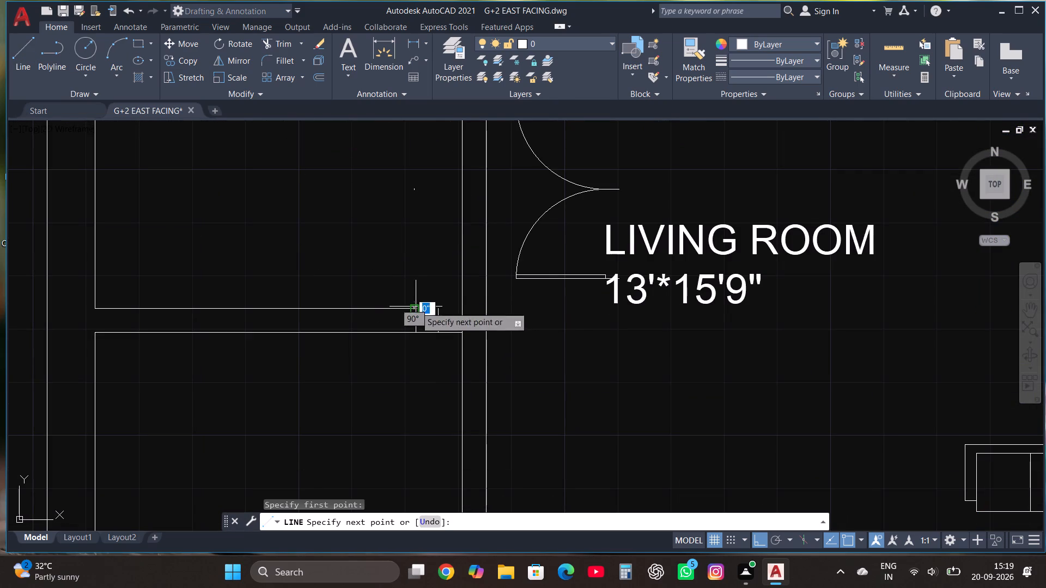
pyautogui.click(472, 310)
pyautogui.press('Escape')
pyautogui.scroll(-2, 476, 388)
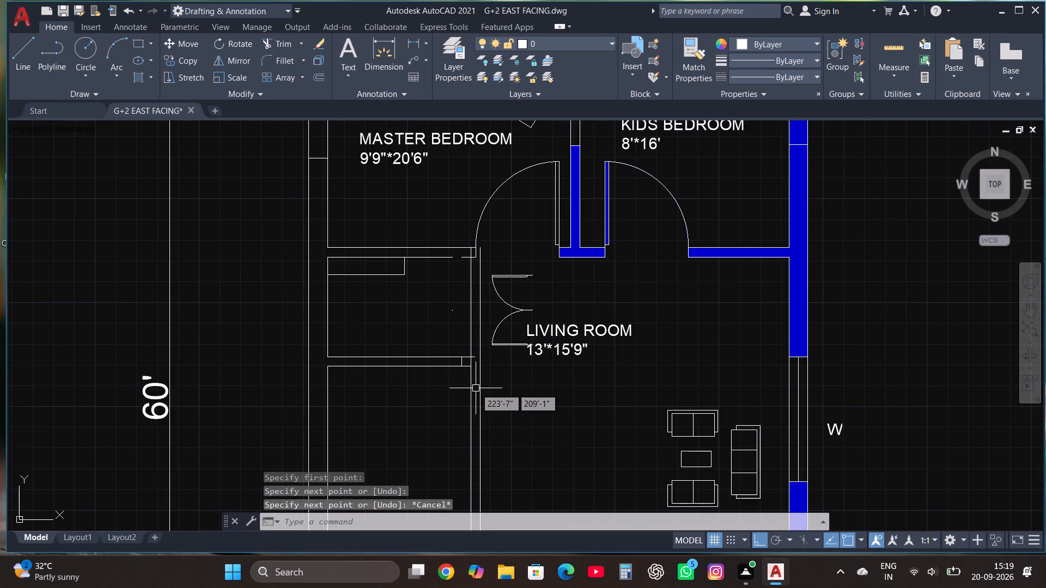
pyautogui.scroll(1, 472, 264)
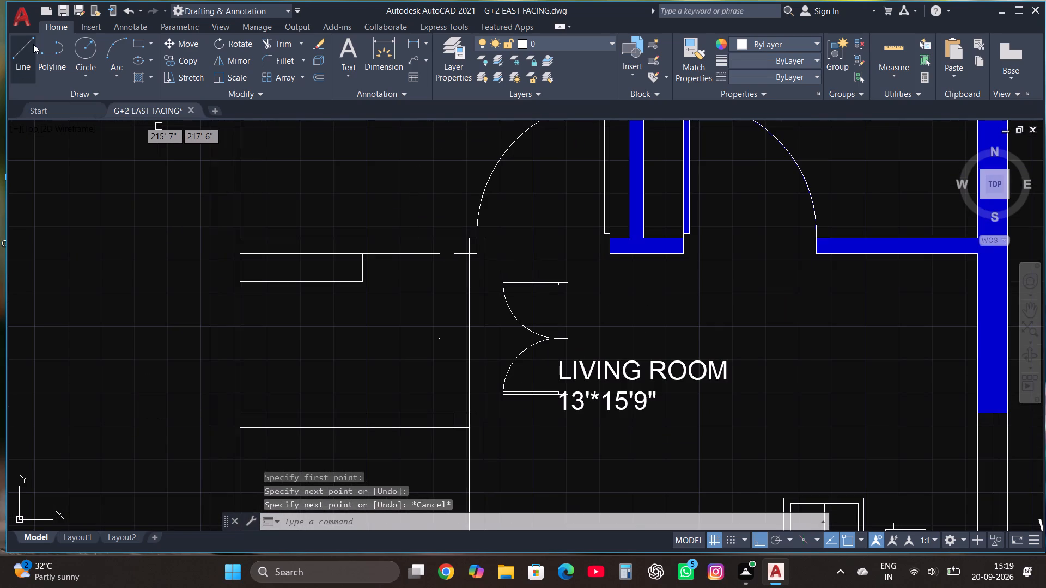
pyautogui.click(33, 44)
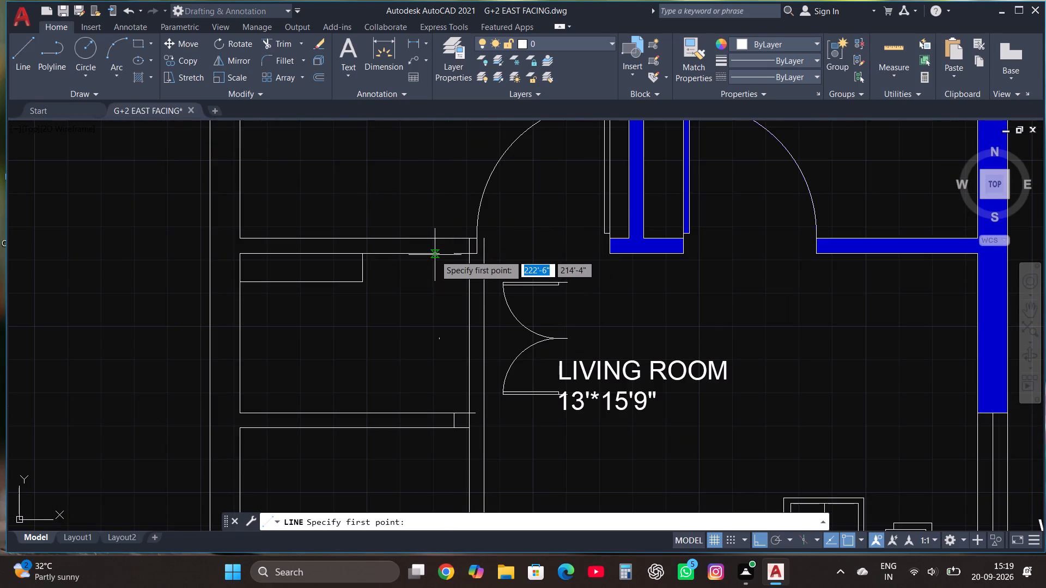
pyautogui.click(439, 256)
pyautogui.click(460, 256)
pyautogui.press('Escape')
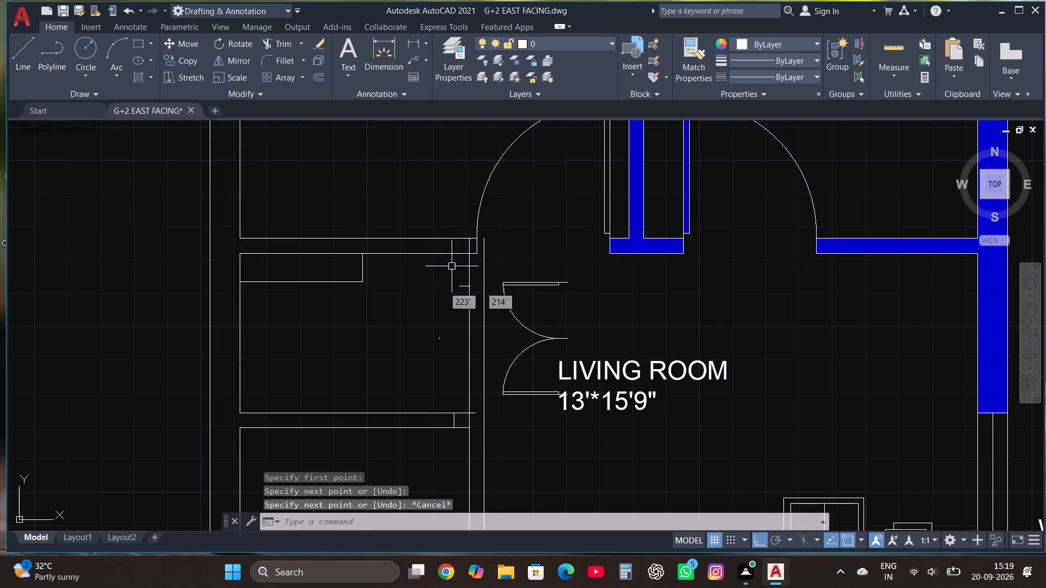
# Move the new east wall's double lines west by one wall thickness, with the short connecting lines at the former puja room's southeast corner.
pyautogui.scroll(-2, 440, 336)
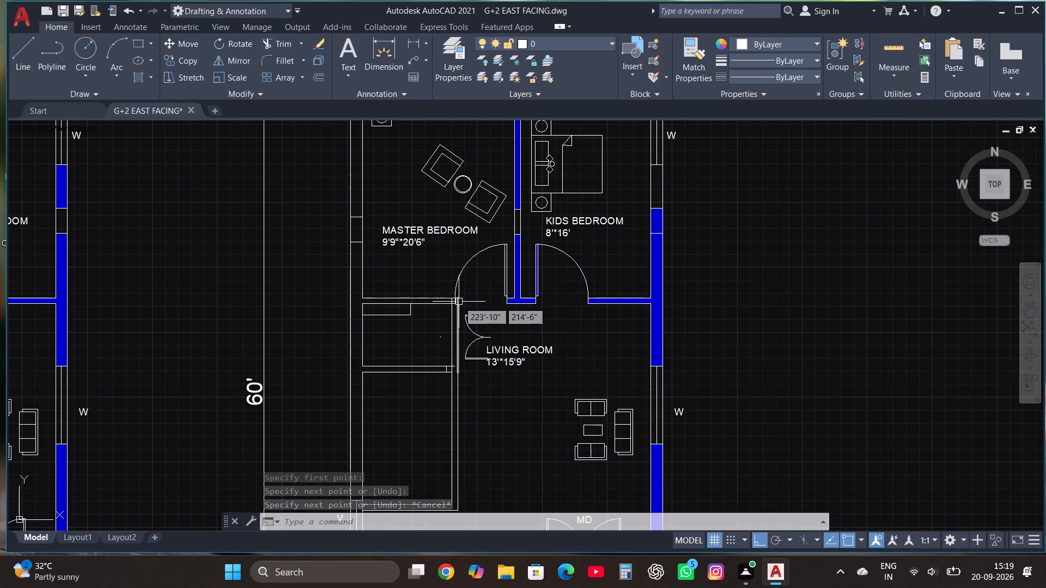
pyautogui.scroll(-1, 476, 261)
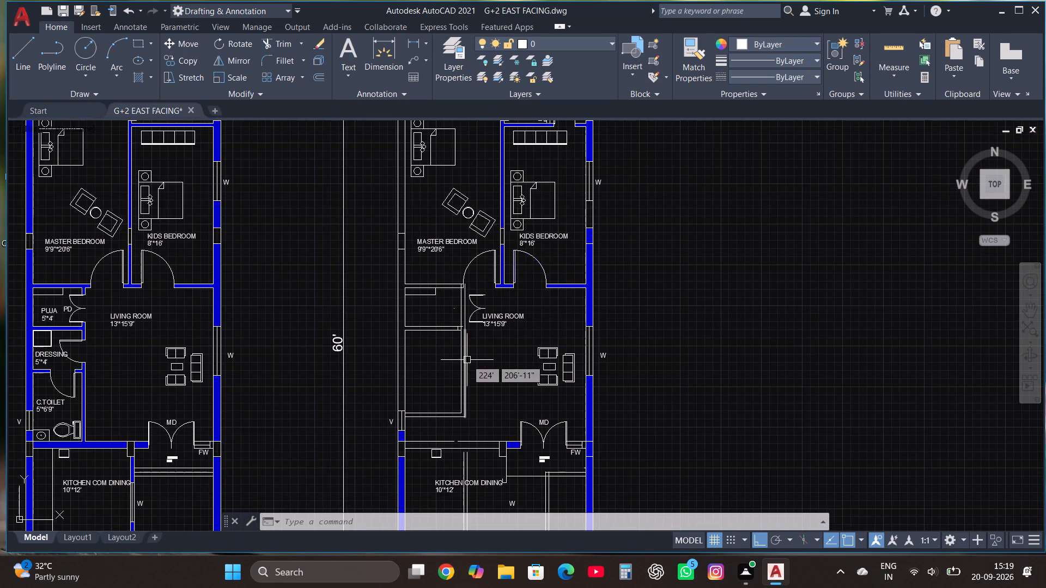
pyautogui.moveTo(486, 409); pyautogui.dragTo(478, 399)
pyautogui.click(461, 365)
pyautogui.scroll(2, 472, 342)
pyautogui.click(457, 309)
pyautogui.click(425, 268)
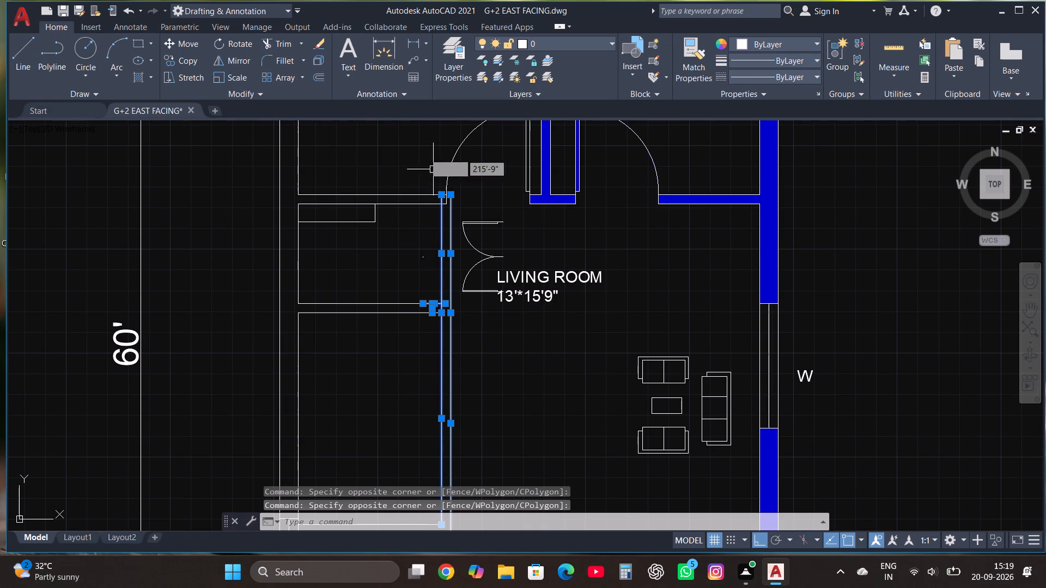
pyautogui.click(177, 40)
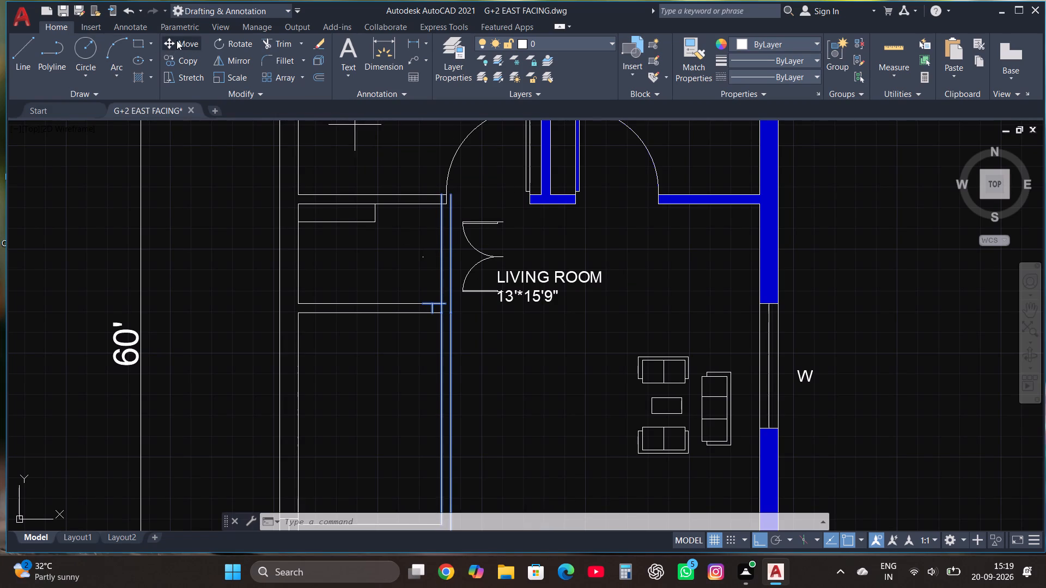
pyautogui.click(451, 194)
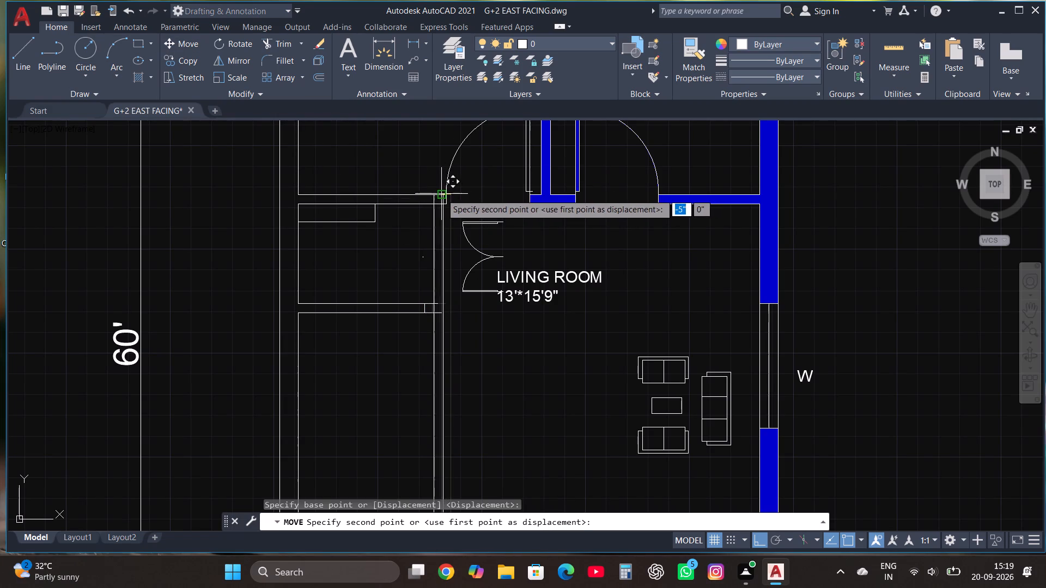
pyautogui.click(440, 194)
pyautogui.press('Escape')
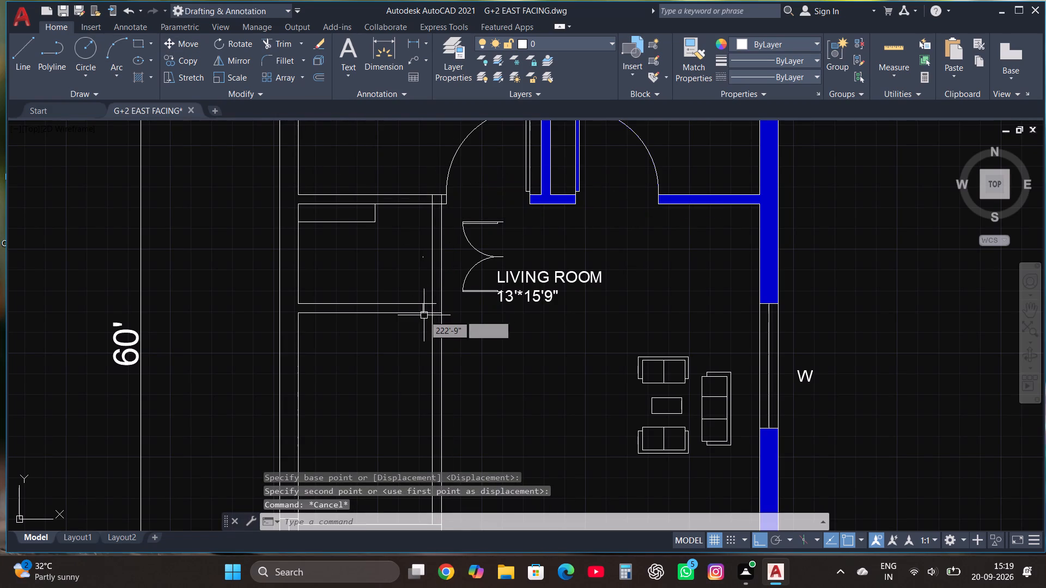
# Trim the overlapping line ends where the new east wall meets the former puja room's south wall and north wall.
pyautogui.scroll(1, 424, 315)
pyautogui.click(276, 44)
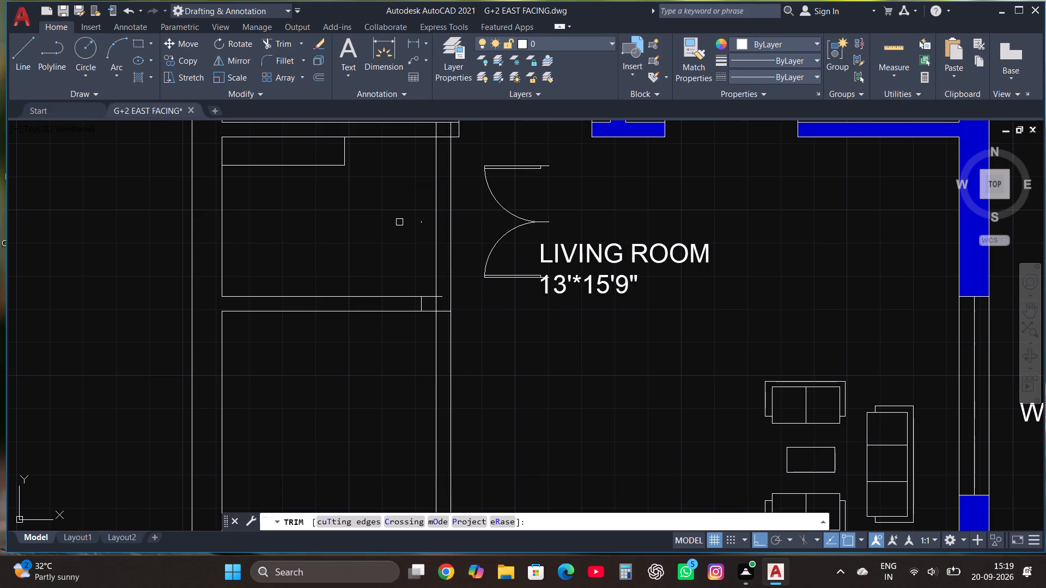
pyautogui.click(422, 302)
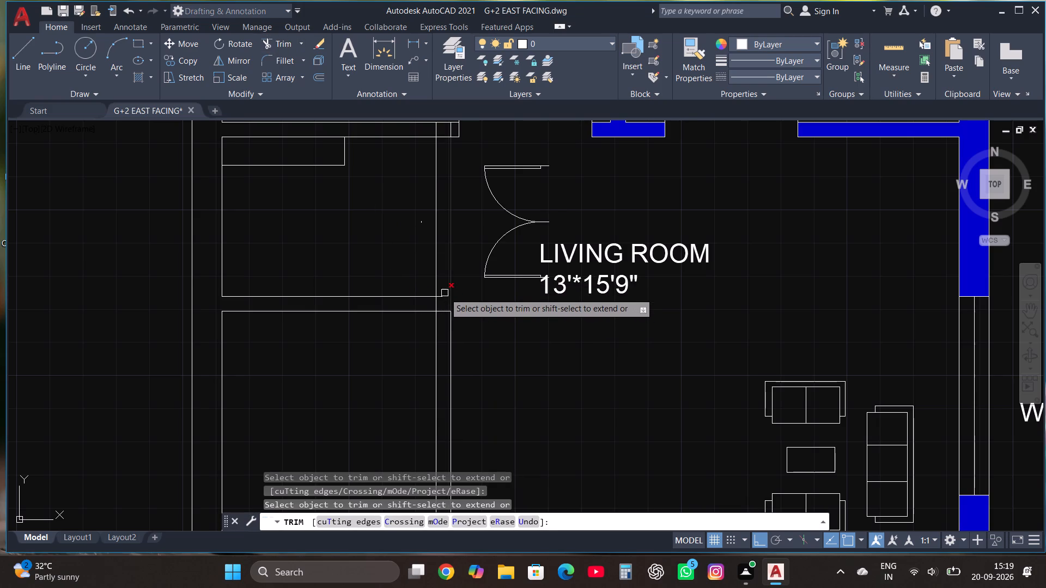
pyautogui.click(443, 297)
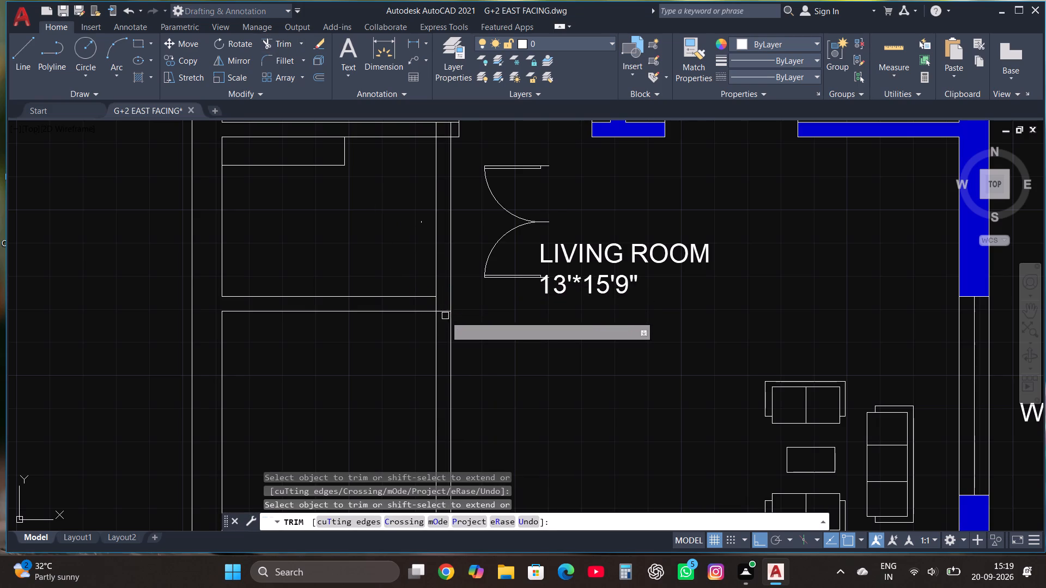
pyautogui.click(438, 302)
pyautogui.click(443, 311)
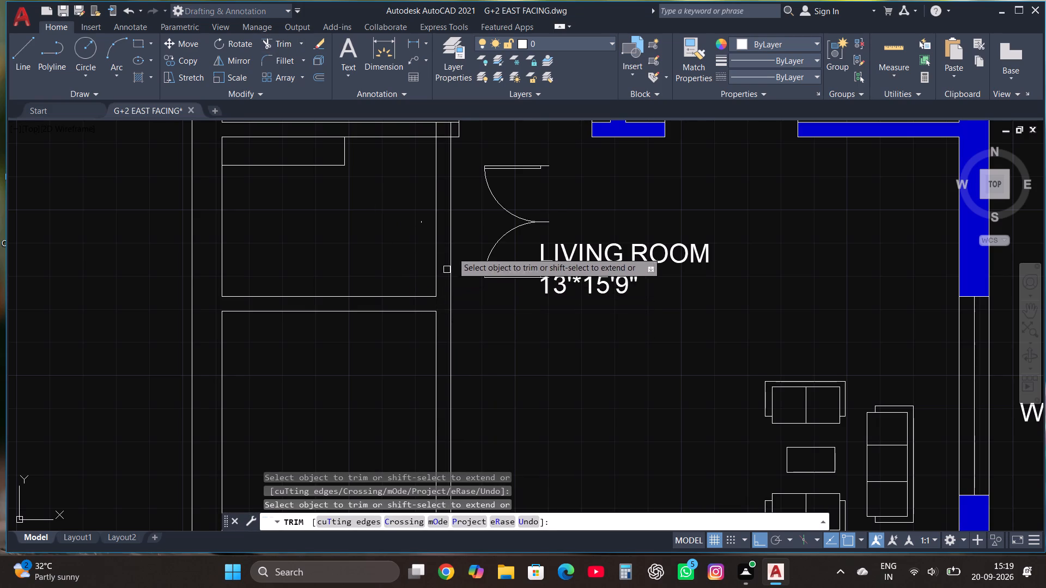
pyautogui.click(448, 133)
pyautogui.click(441, 130)
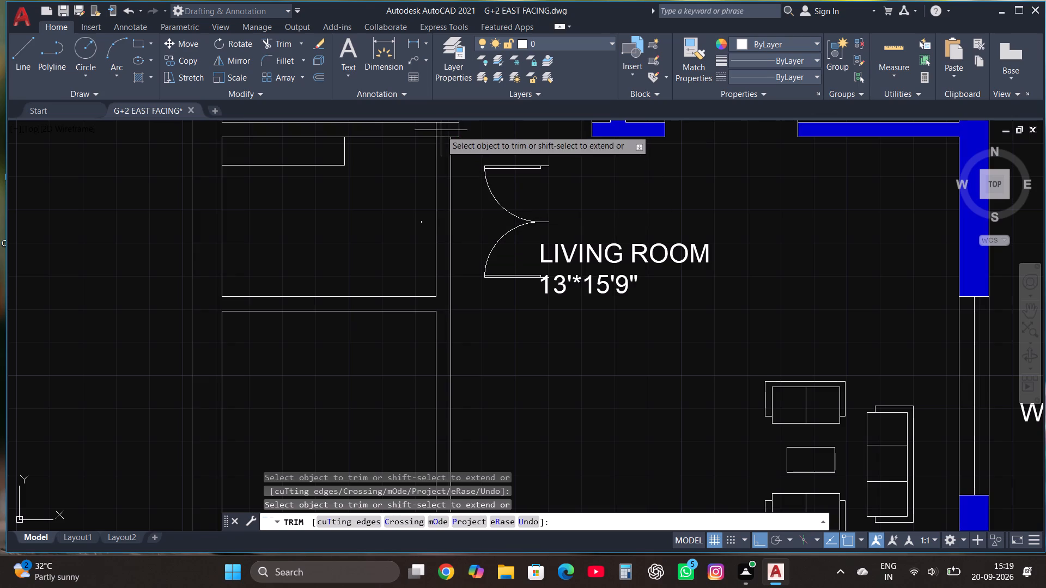
pyautogui.click(434, 130)
pyautogui.click(441, 139)
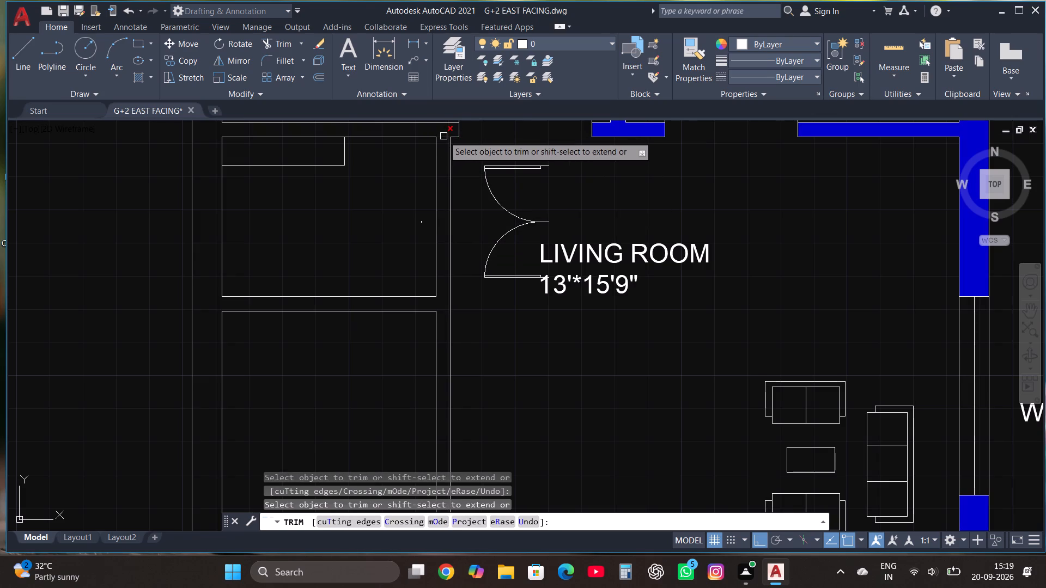
pyautogui.click(443, 136)
# Trim the leftover line ends at the new room's southeast wall corner.
pyautogui.scroll(-1, 440, 140)
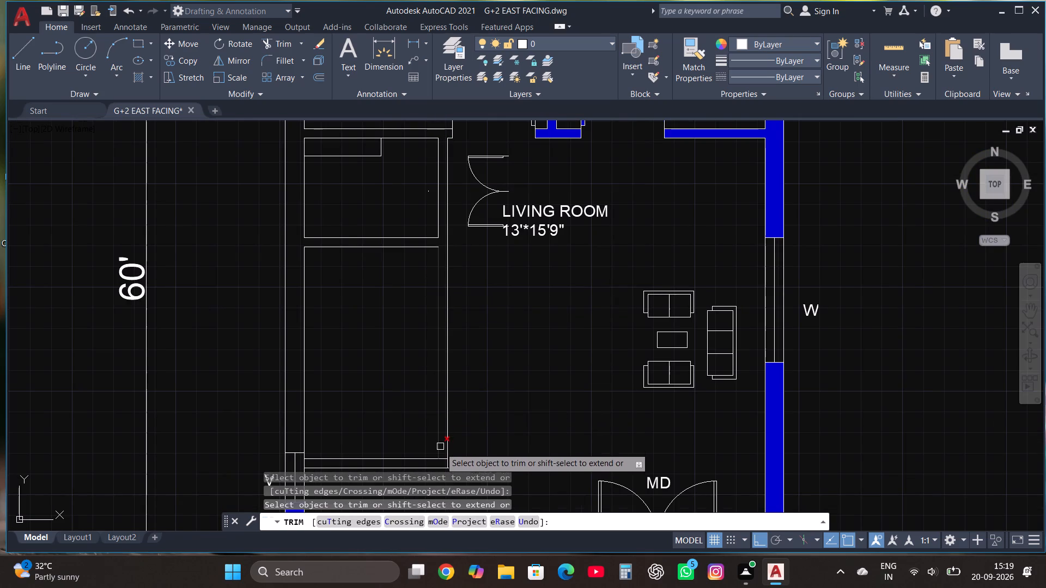
pyautogui.click(443, 460)
pyautogui.scroll(-3, 466, 430)
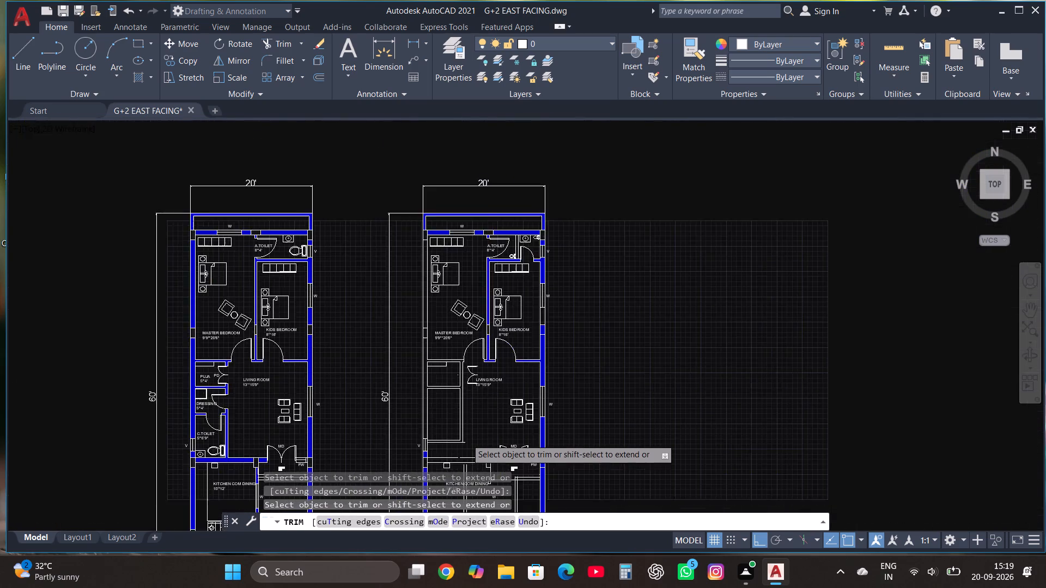
pyautogui.scroll(3, 466, 440)
pyautogui.click(458, 452)
pyautogui.press('Escape')
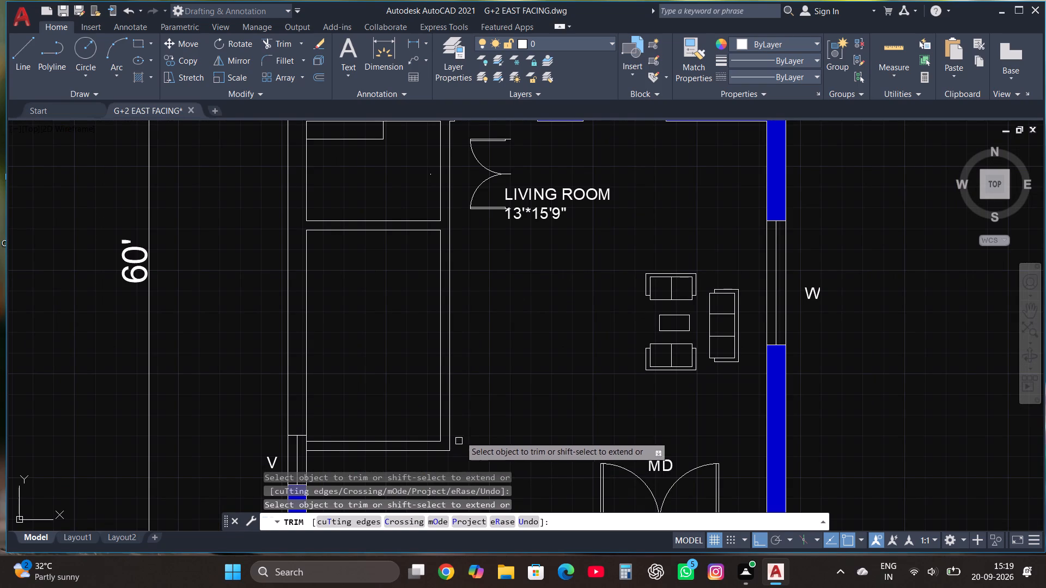
# Move the outer line of the new room's south wall 4.5" further south.
pyautogui.scroll(-2, 476, 414)
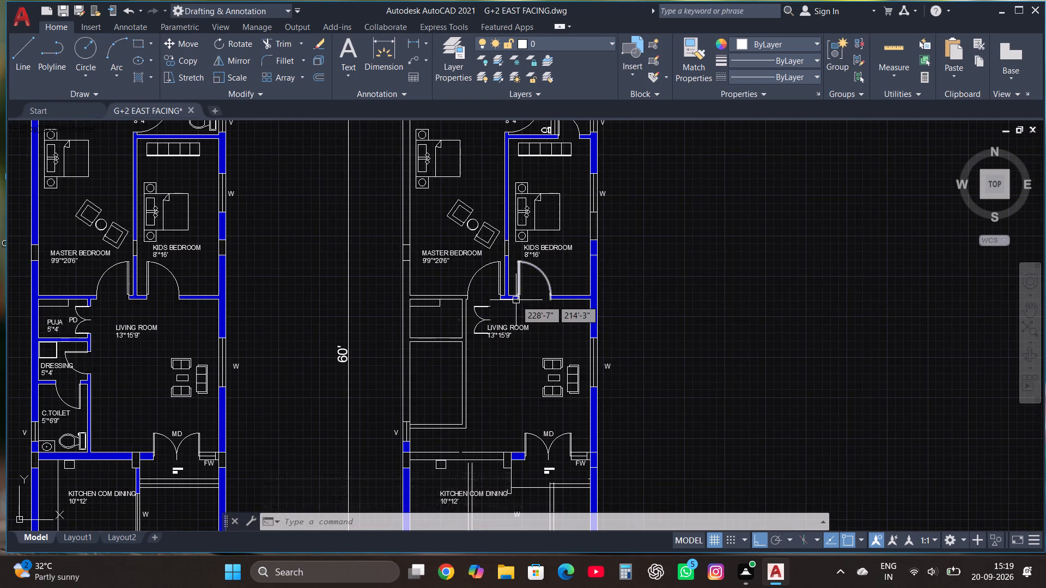
pyautogui.scroll(-1, 516, 300)
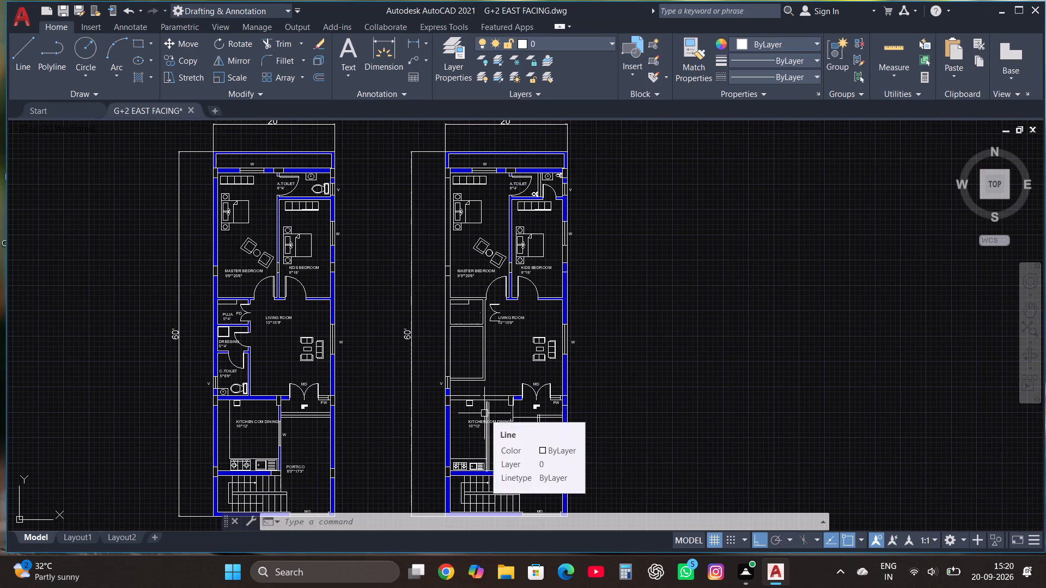
pyautogui.scroll(1, 506, 395)
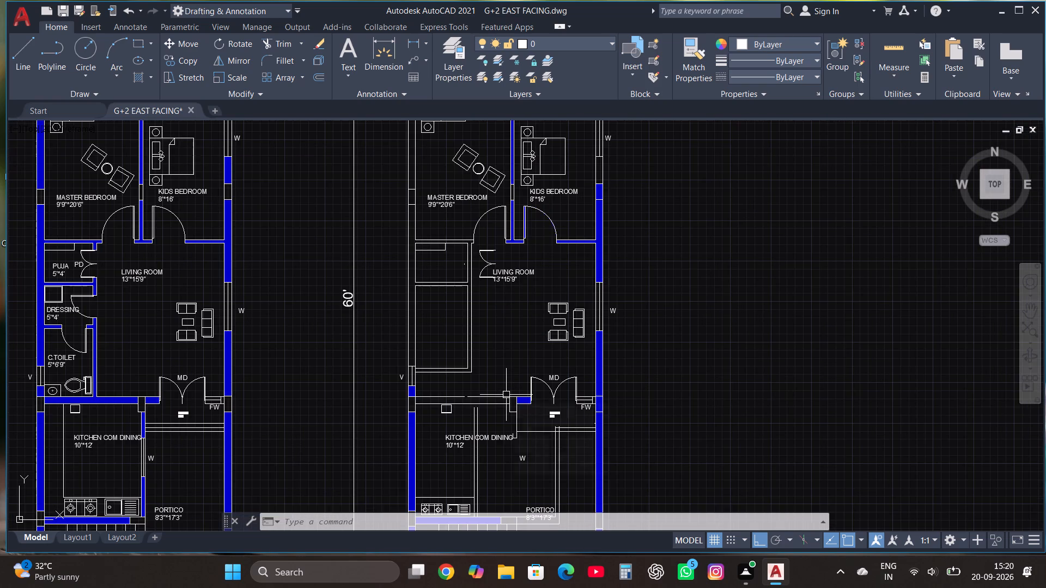
pyautogui.click(440, 371)
pyautogui.scroll(3, 438, 381)
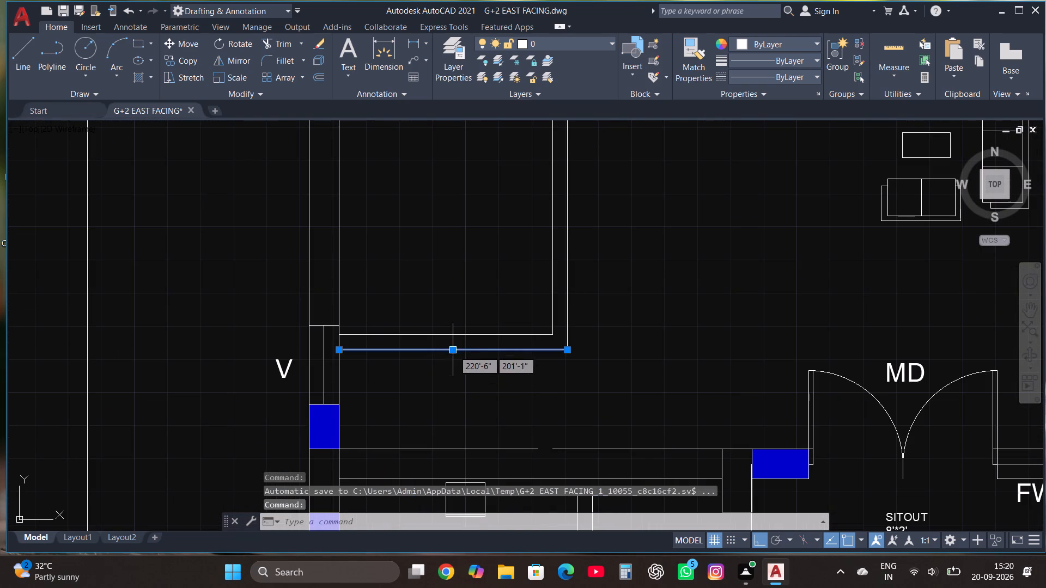
pyautogui.click(454, 351)
pyautogui.write('4.5"')
pyautogui.press('Return')
pyautogui.press('Escape')
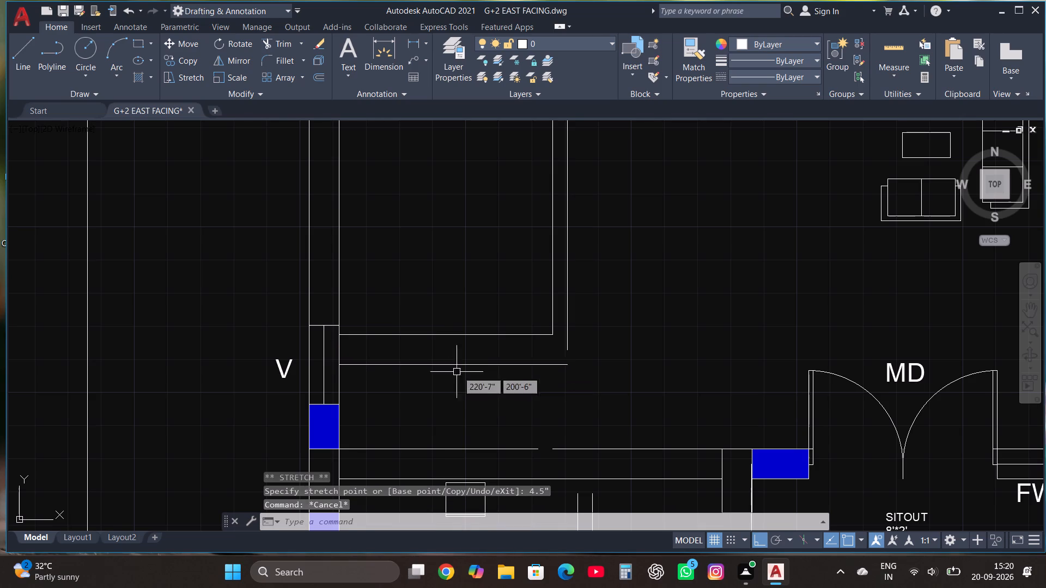
# Fillet the outer east wall line with the moved south wall line into a closed corner.
pyautogui.click(285, 64)
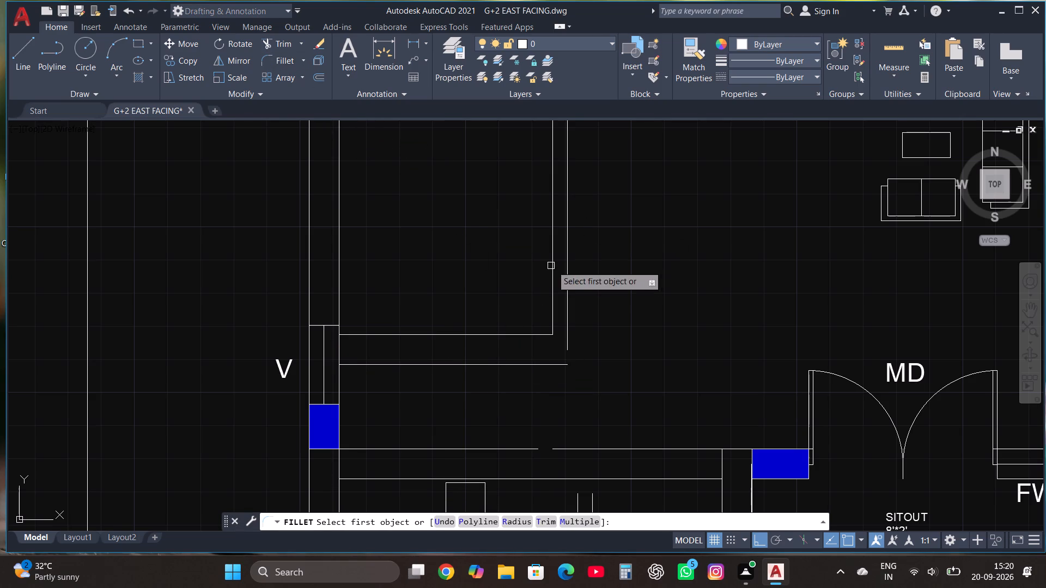
pyautogui.click(566, 271)
pyautogui.click(536, 367)
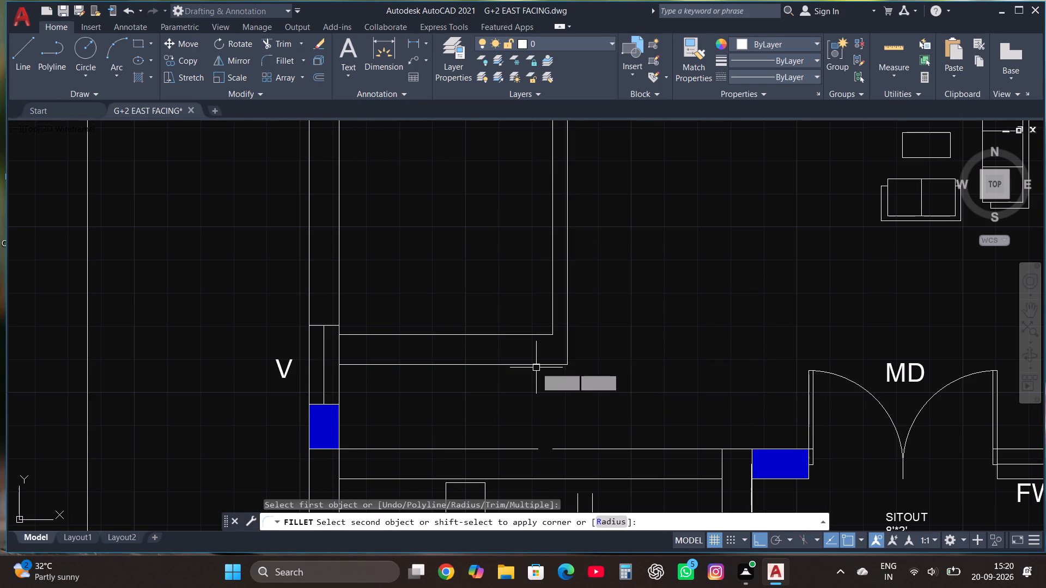
pyautogui.press('Escape')
# Draw a room outline from the outer south wall line's west end: 9'9" east, 10' south and 9'9" west.
pyautogui.scroll(-2, 533, 366)
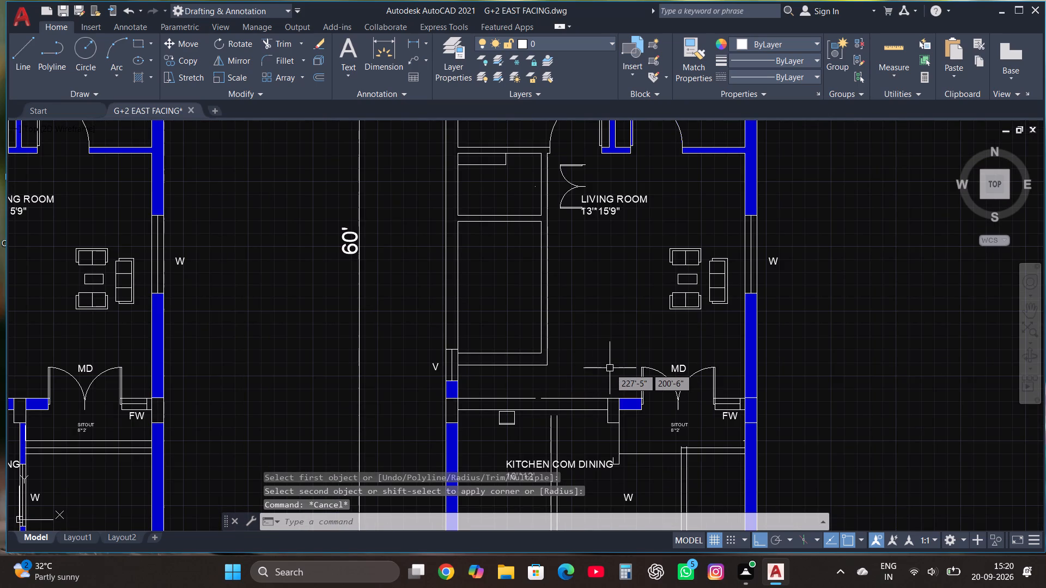
pyautogui.click(18, 47)
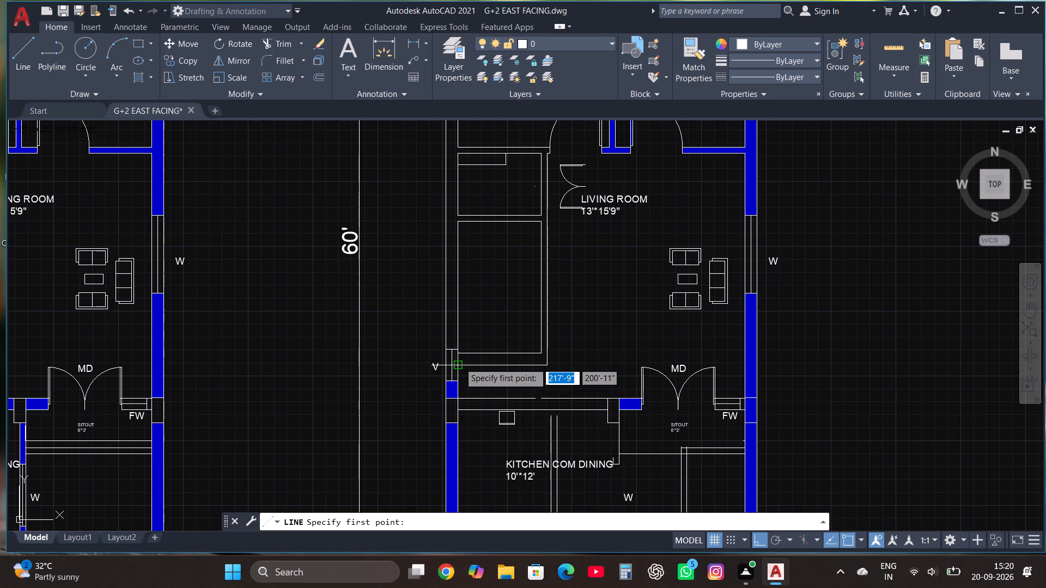
pyautogui.click(460, 367)
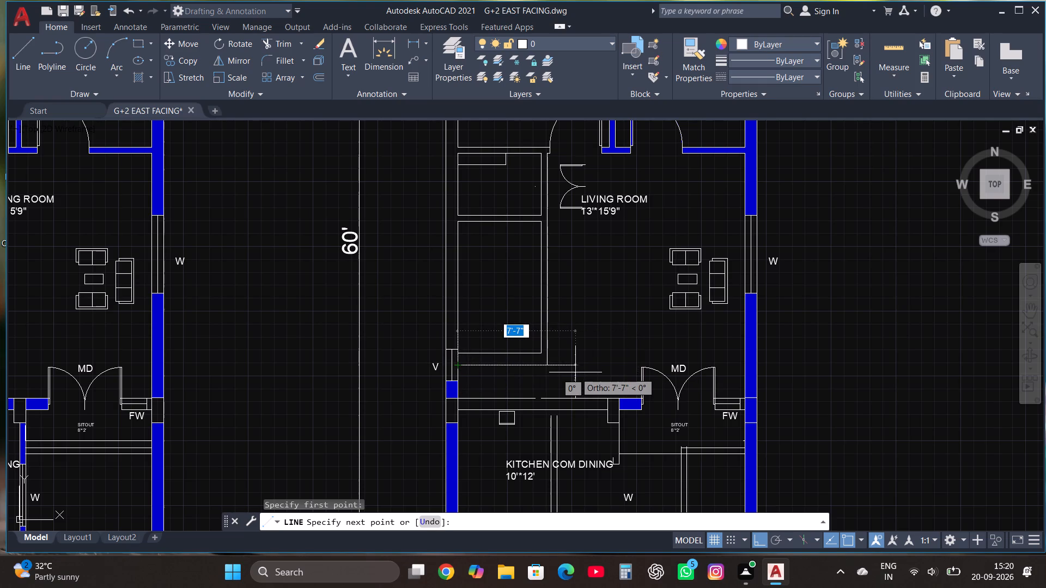
pyautogui.write('9\'9"')
pyautogui.press('Return')
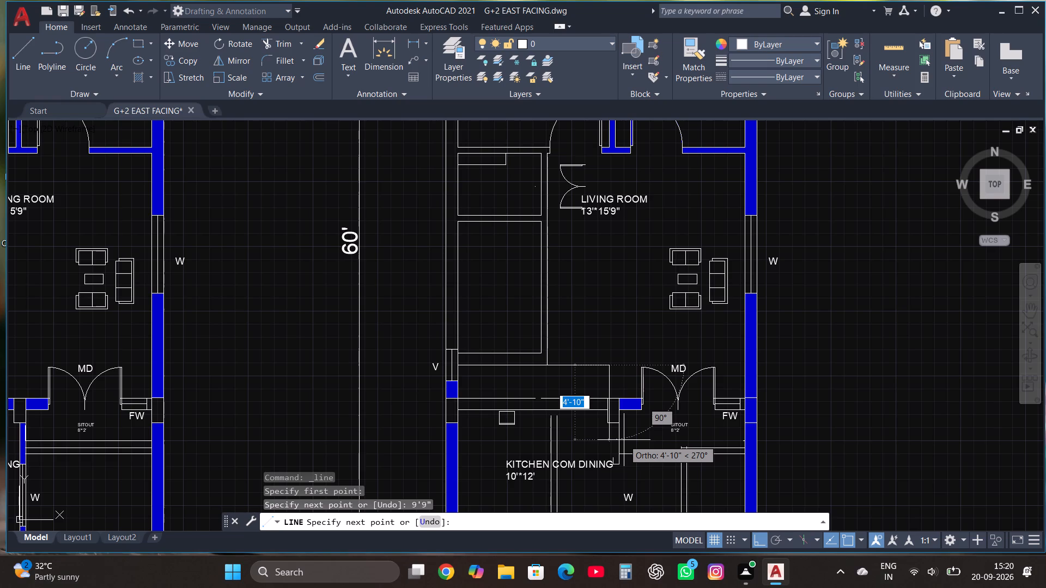
pyautogui.write("10'")
pyautogui.press('Return')
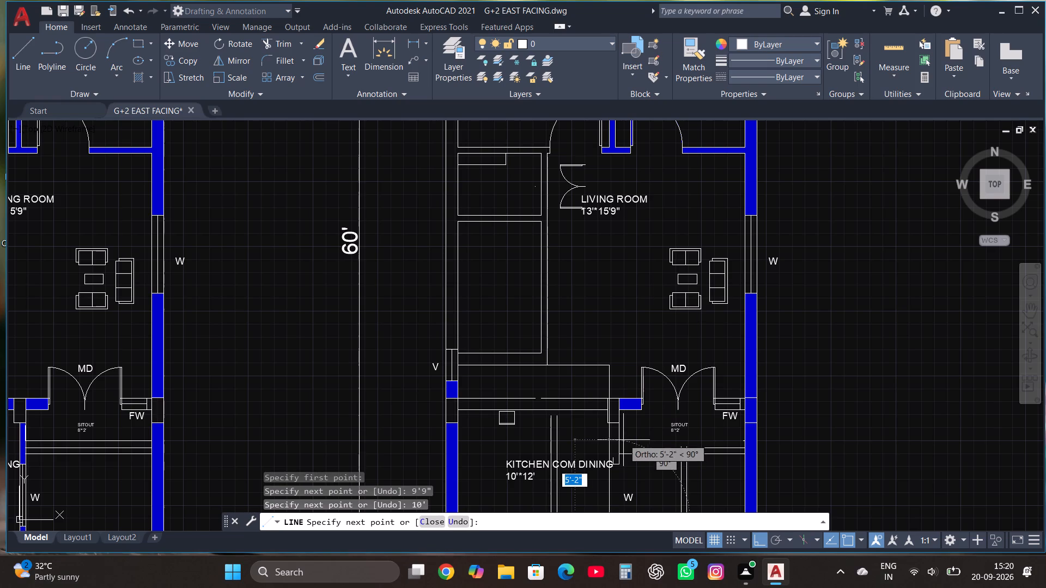
pyautogui.scroll(-3, 636, 240)
pyautogui.scroll(2, 599, 321)
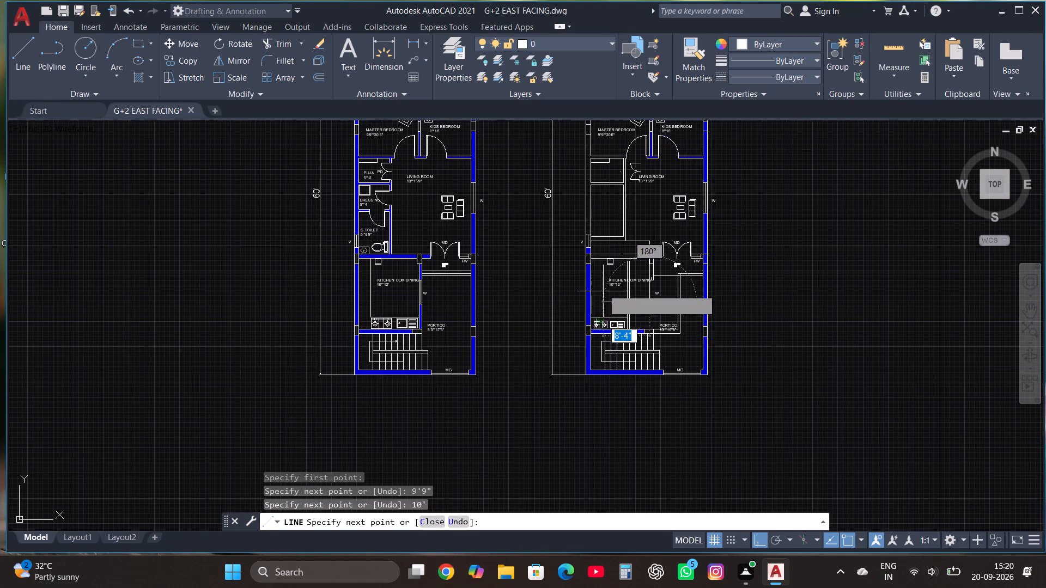
pyautogui.scroll(4, 604, 289)
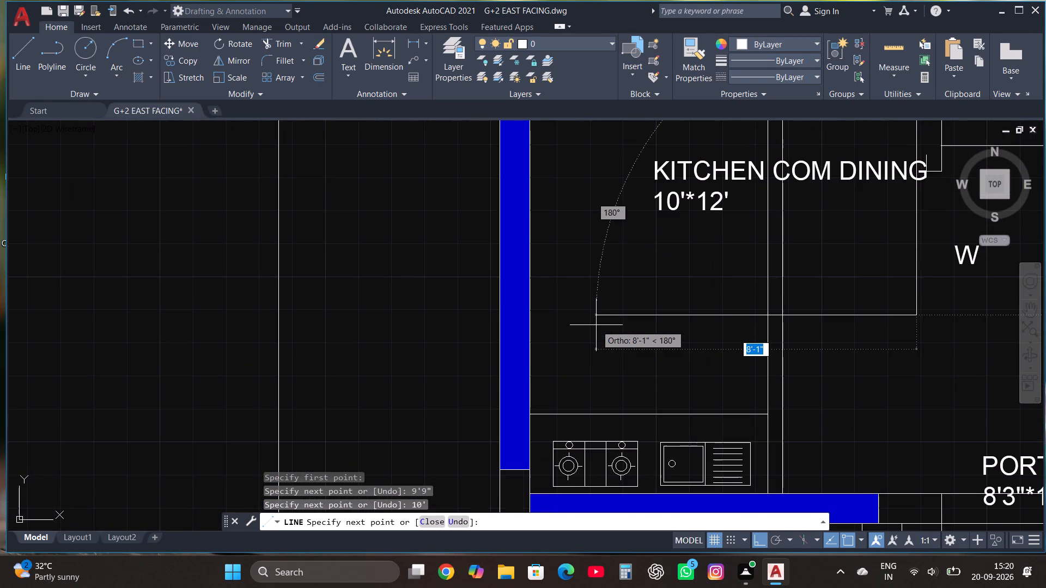
pyautogui.write('9\'9"')
pyautogui.press('Return')
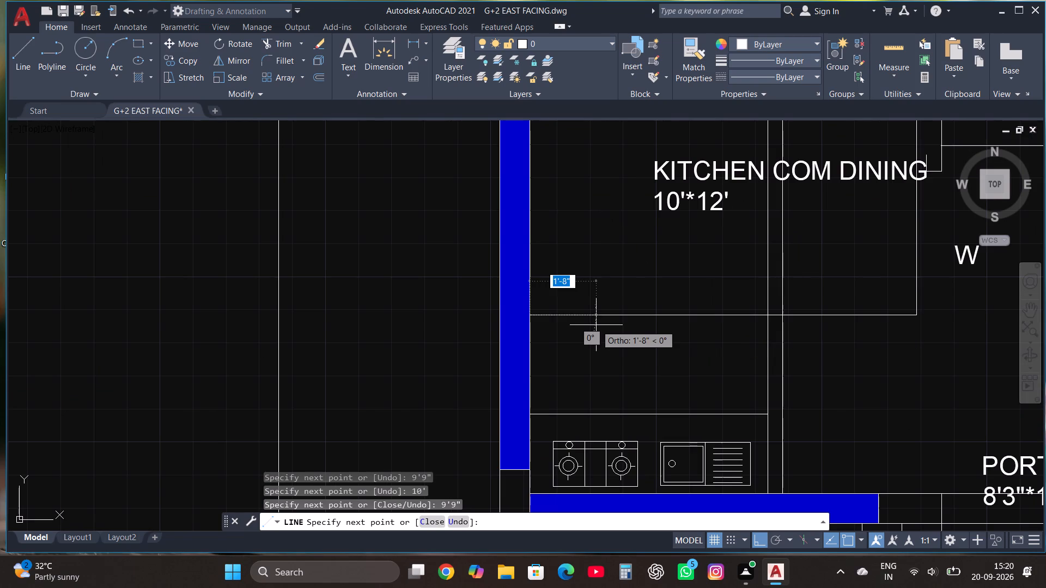
pyautogui.press('Escape')
# Delete the KITCHEN COM DINING 10'*12' label from the copied plan.
pyautogui.scroll(-1, 612, 373)
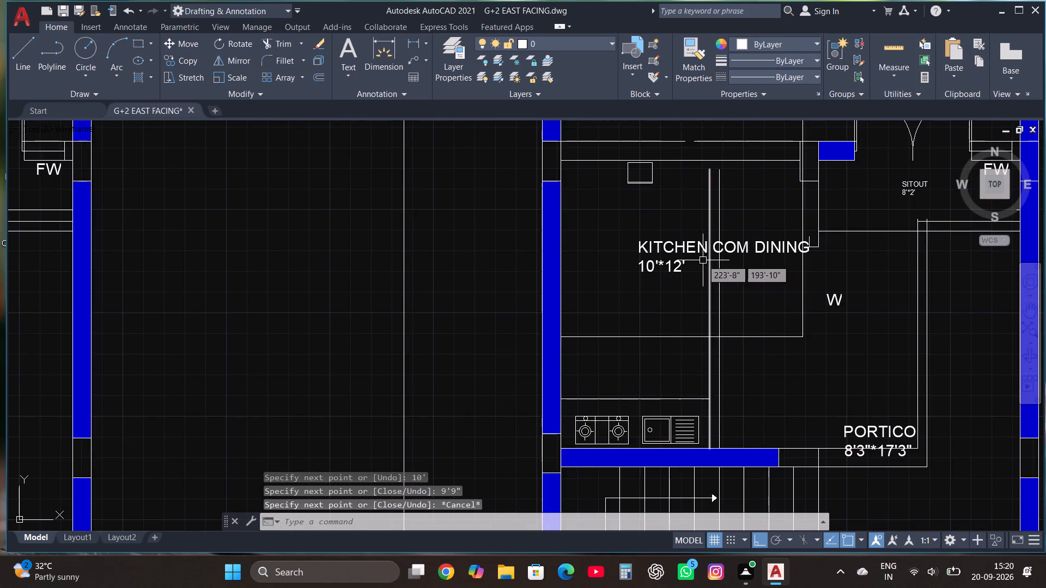
pyautogui.click(700, 258)
pyautogui.click(684, 235)
pyautogui.press('Delete')
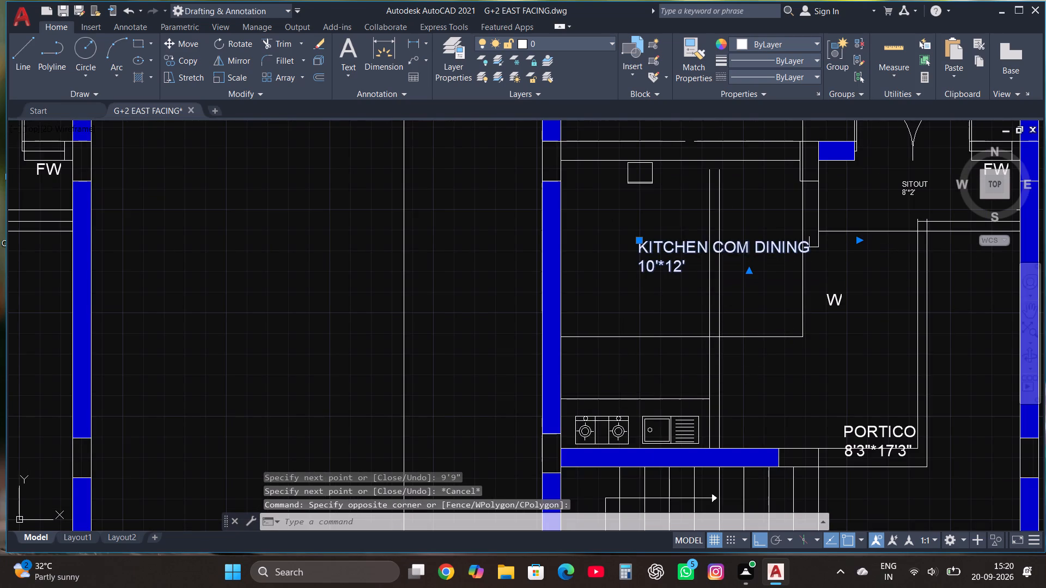
pyautogui.moveTo(741, 279); pyautogui.dragTo(735, 274)
pyautogui.click(746, 262)
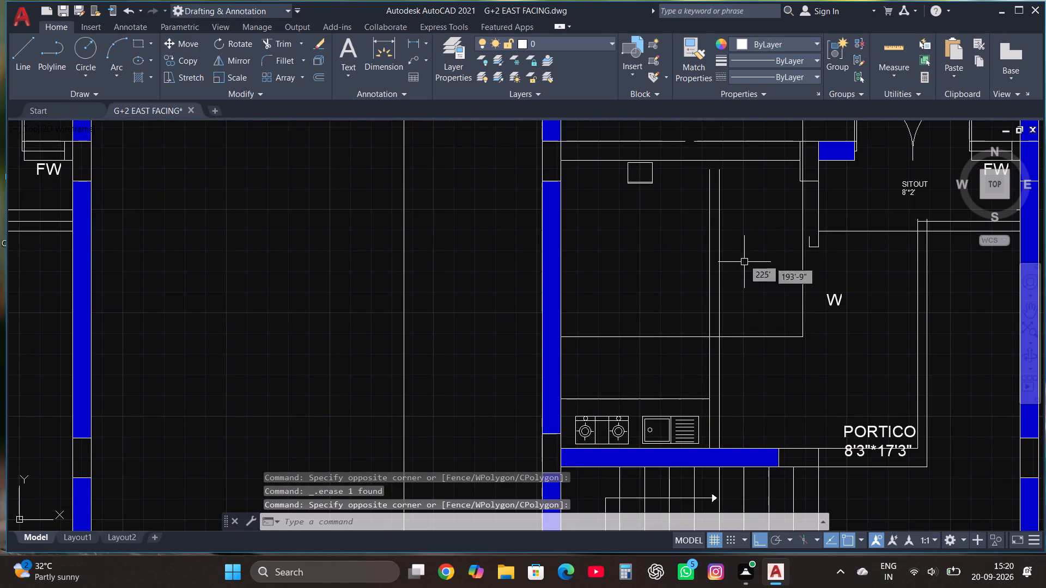
# Trim away the small square and the parts of the double vertical lines inside the new 9'9" by 10' room.
pyautogui.click(274, 41)
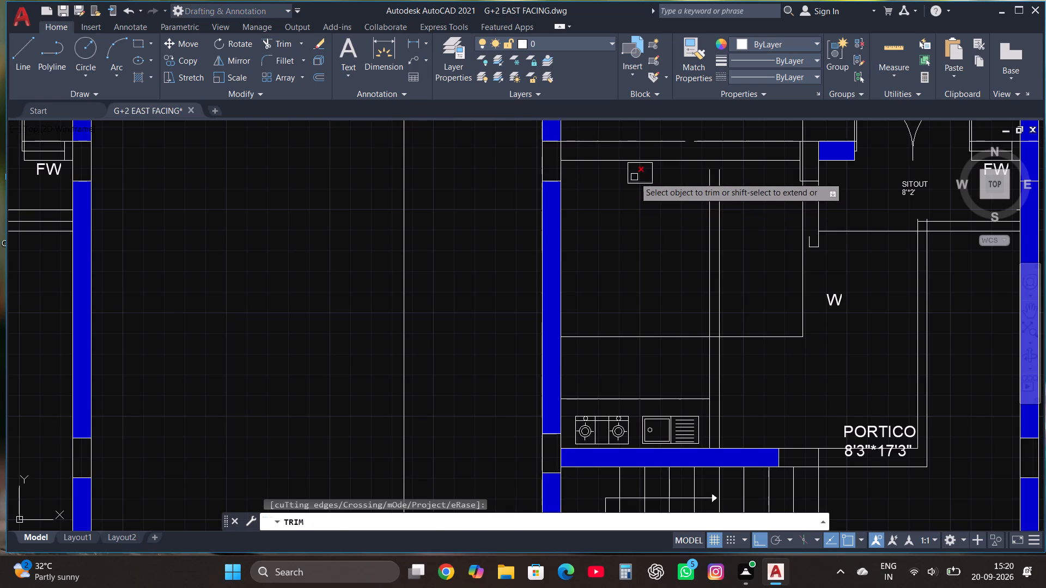
pyautogui.click(634, 177)
pyautogui.click(629, 175)
pyautogui.click(630, 186)
pyautogui.click(636, 176)
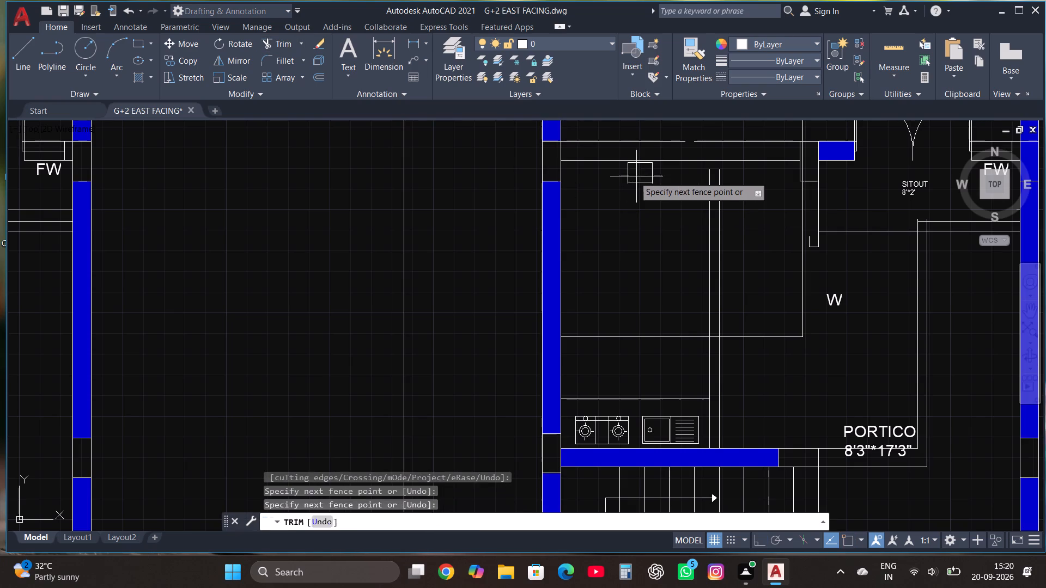
pyautogui.click(628, 173)
pyautogui.click(635, 177)
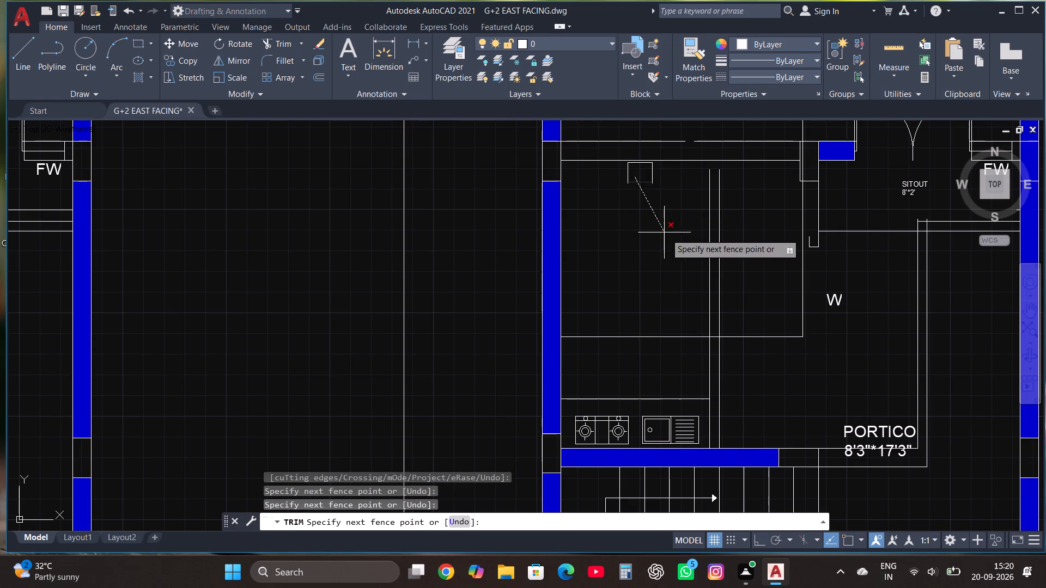
pyautogui.click(735, 226)
pyautogui.moveTo(672, 188); pyautogui.dragTo(664, 180)
pyautogui.click(622, 180)
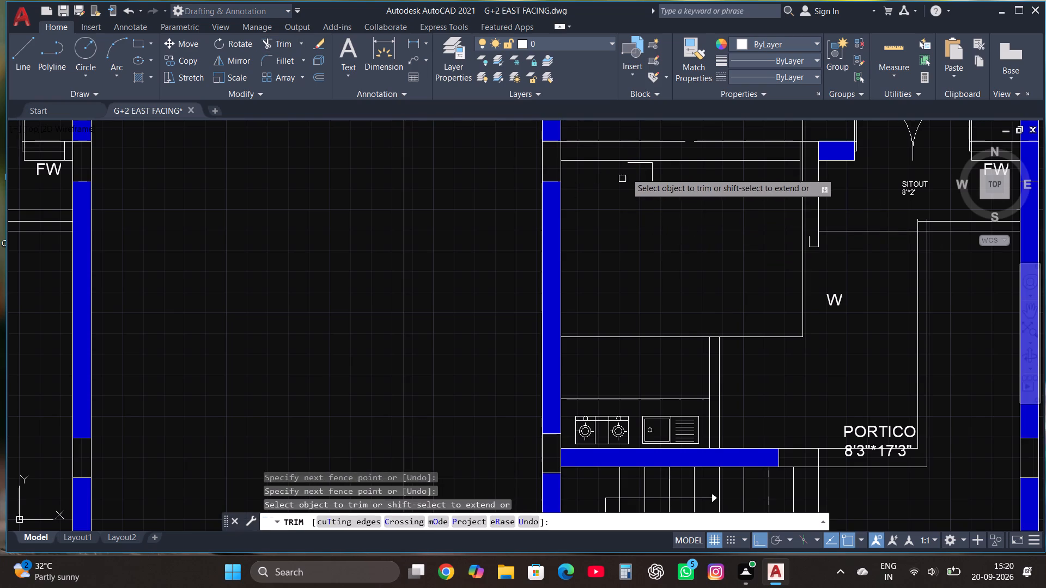
pyautogui.click(630, 171)
pyautogui.click(667, 179)
pyautogui.click(646, 164)
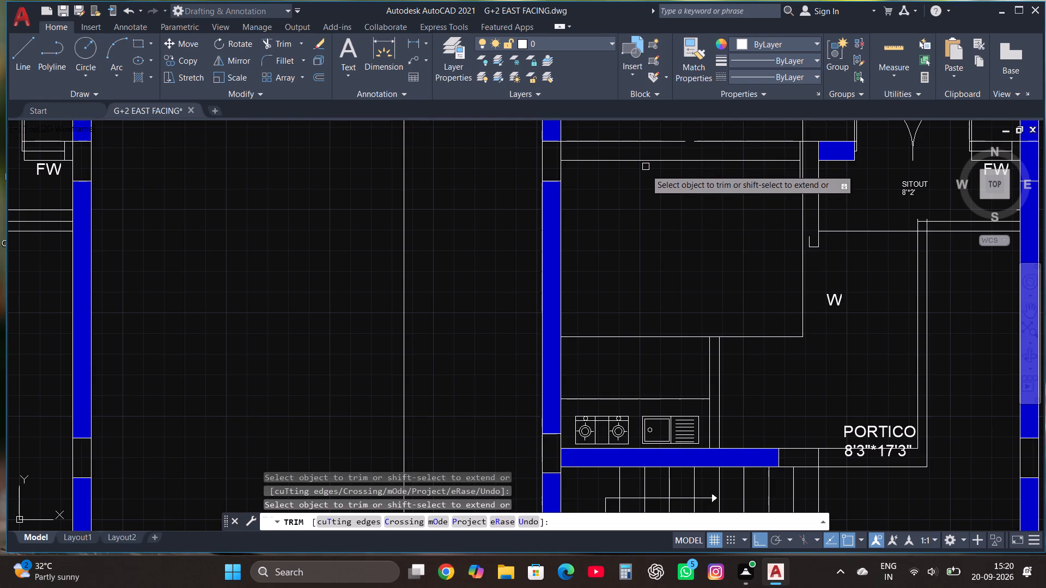
# Trim away the old kitchen north wall's horizontal lines crossing the new 9'9" by 10' room.
pyautogui.scroll(-2, 649, 246)
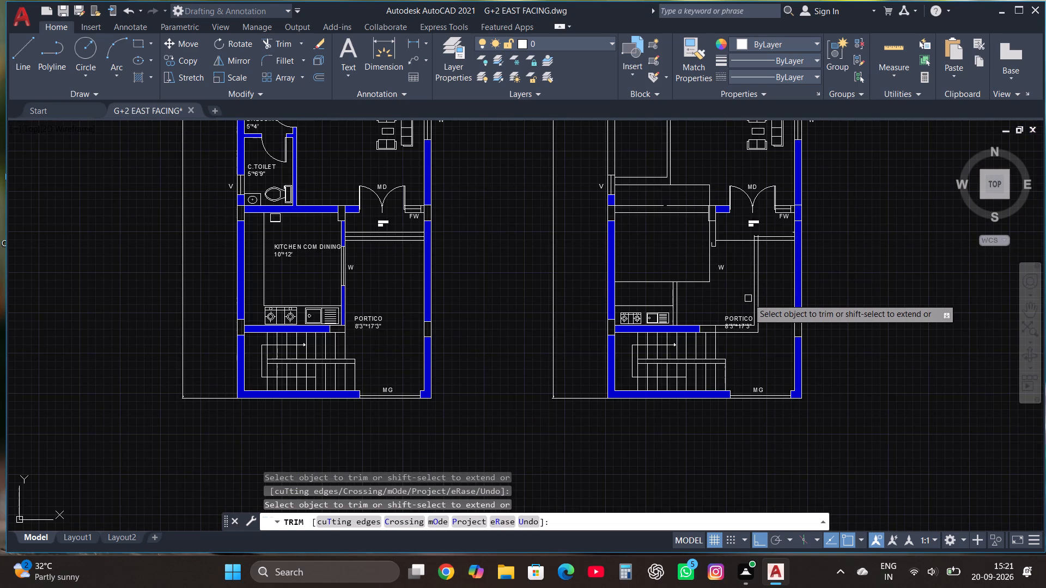
pyautogui.click(679, 196)
pyautogui.click(676, 237)
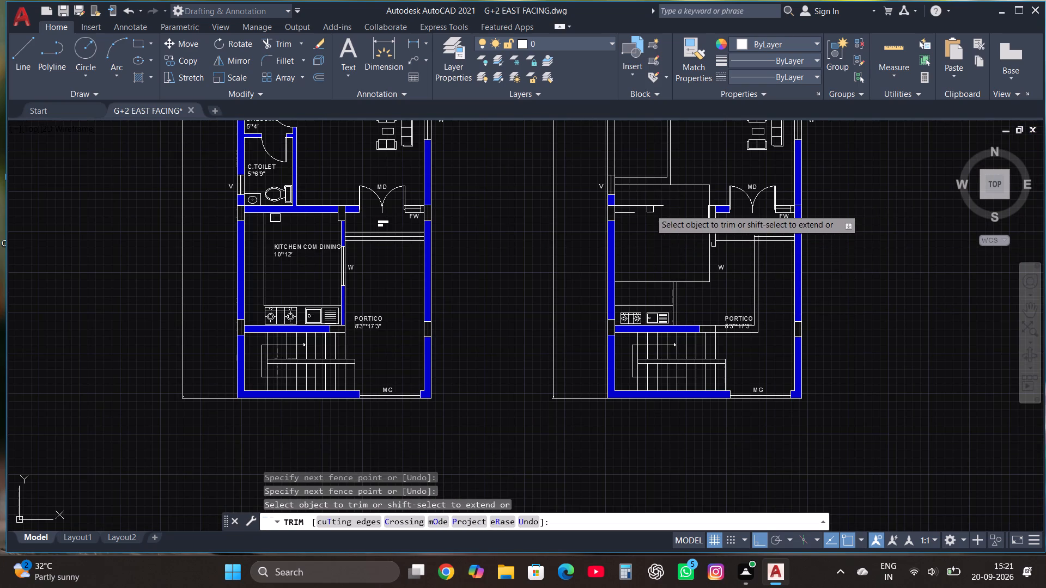
pyautogui.click(635, 200)
pyautogui.click(626, 235)
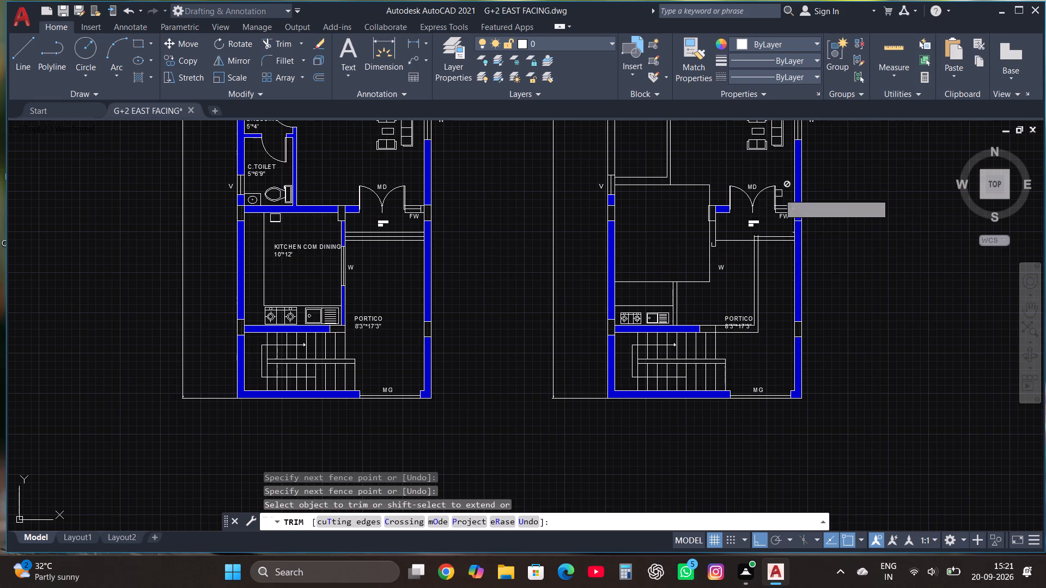
# Trim away the old column outline and wall line pieces along the east side of the new 9'9" by 10' room.
pyautogui.scroll(2, 773, 194)
pyautogui.moveTo(641, 194); pyautogui.dragTo(641, 206)
pyautogui.click(641, 262)
pyautogui.click(625, 210)
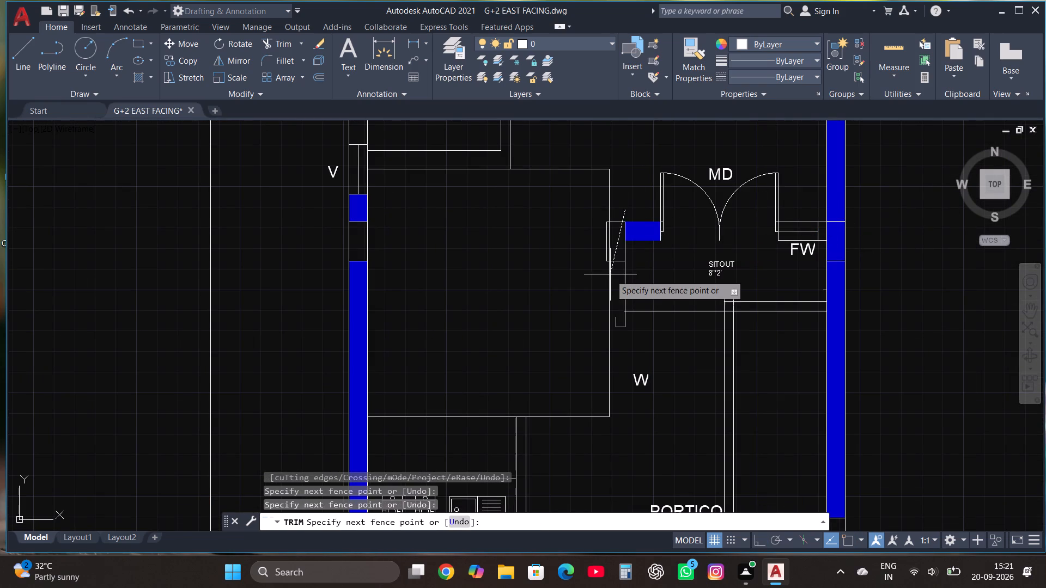
pyautogui.click(621, 315)
pyautogui.click(628, 297)
pyautogui.click(628, 265)
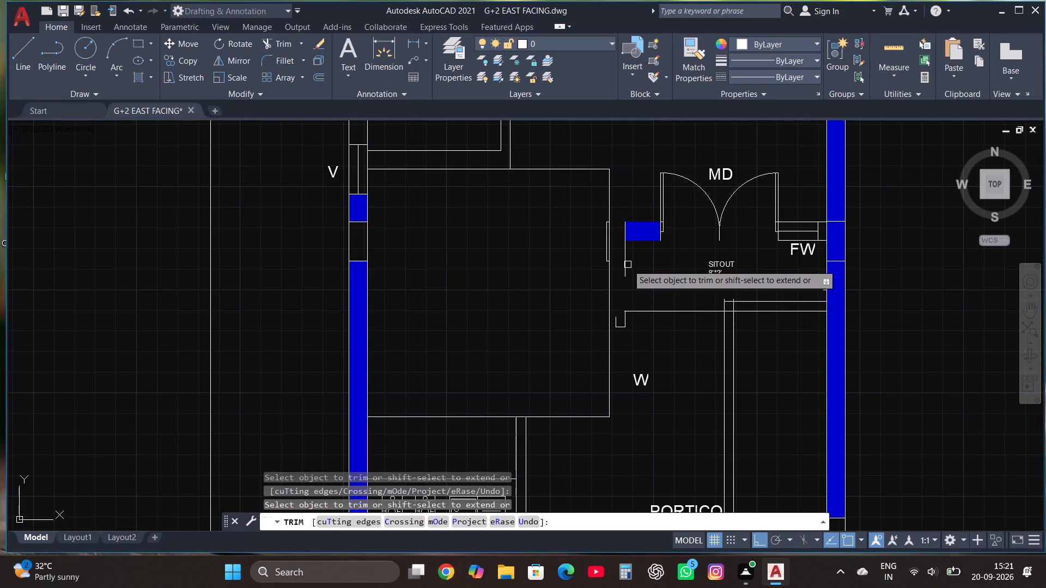
pyautogui.click(603, 242)
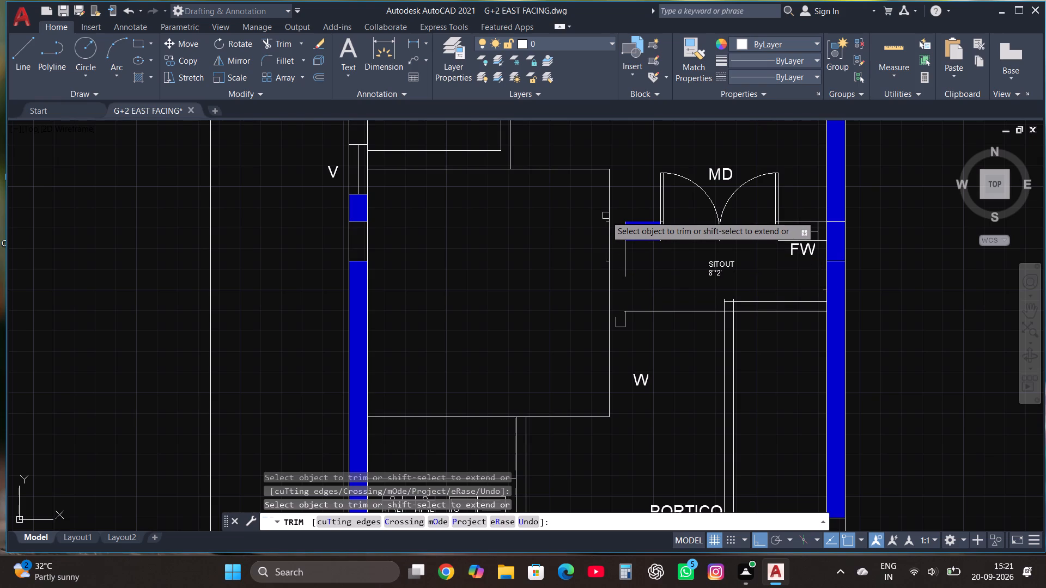
pyautogui.click(606, 222)
pyautogui.scroll(3, 605, 229)
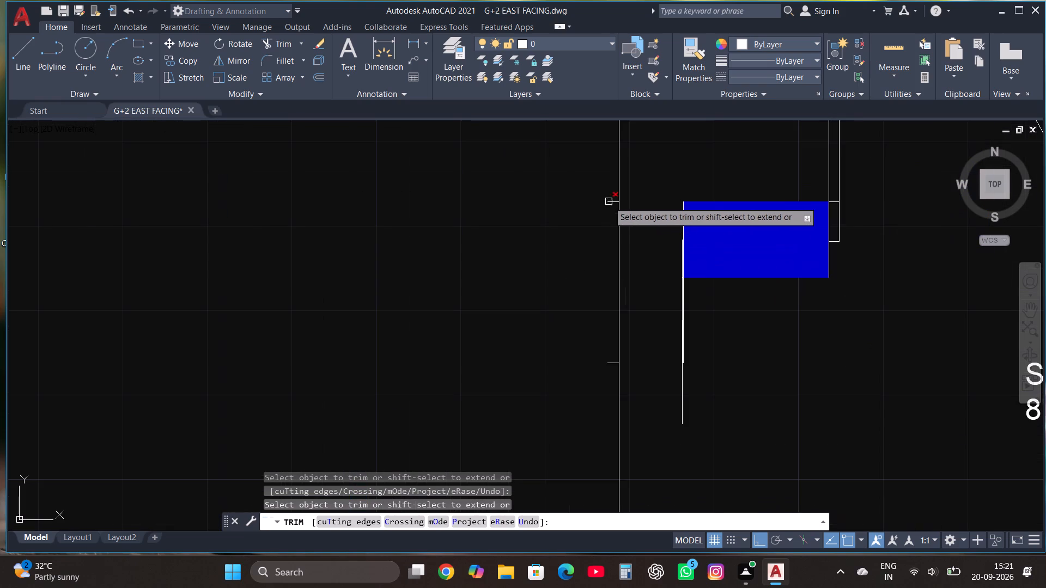
pyautogui.click(613, 199)
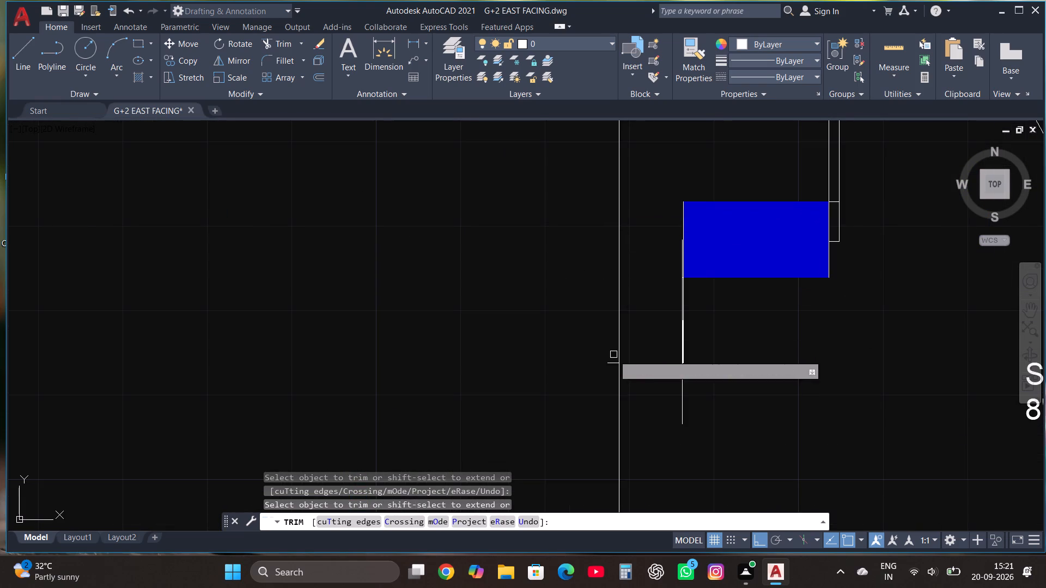
pyautogui.click(608, 364)
# Trim away the leftover vertical wall line and small corner piece between the new room and the SITOUT.
pyautogui.scroll(-4, 577, 322)
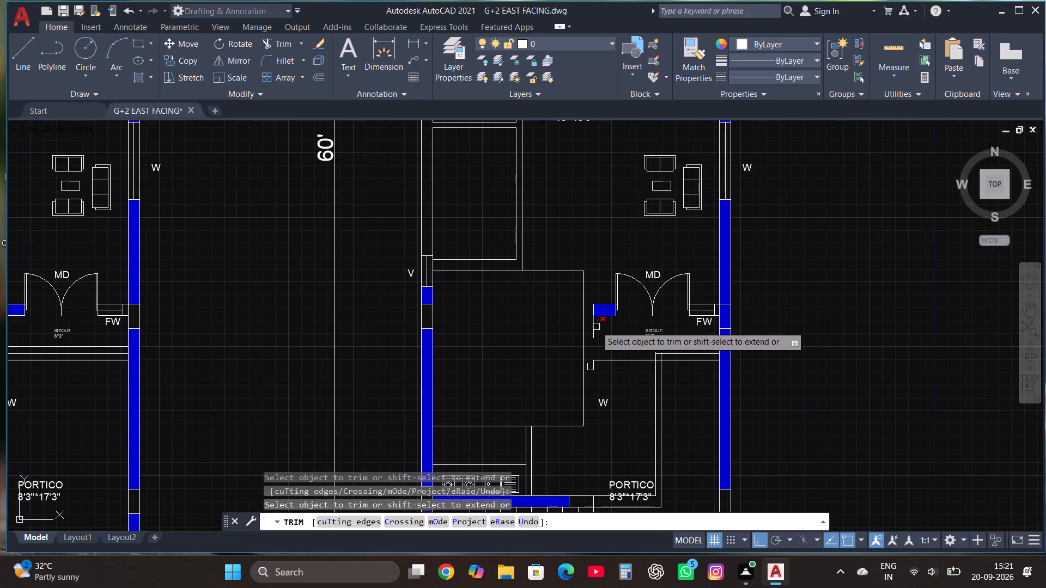
pyautogui.click(596, 326)
pyautogui.click(595, 329)
pyautogui.click(597, 360)
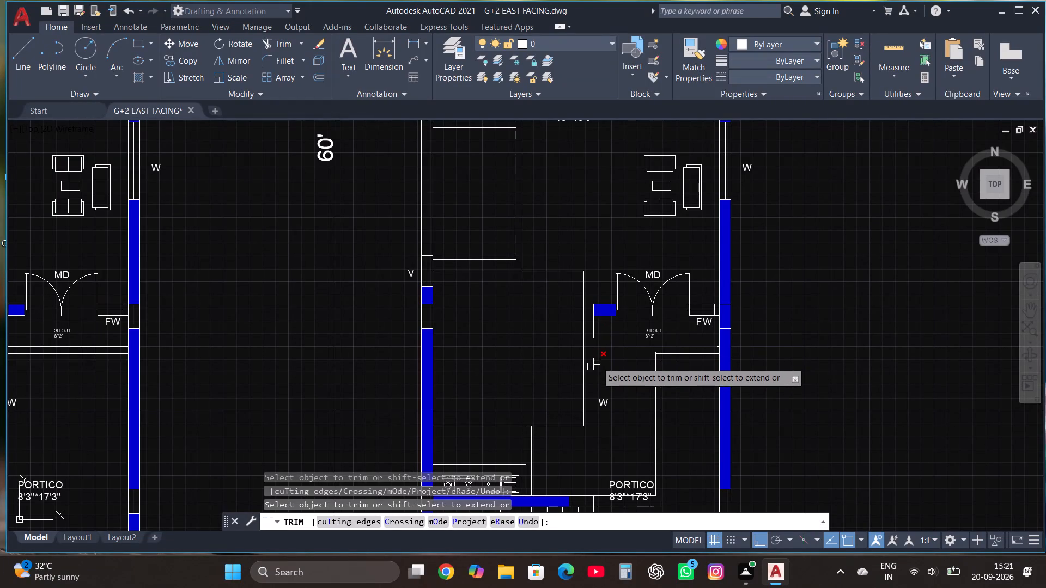
pyautogui.click(587, 370)
pyautogui.click(591, 366)
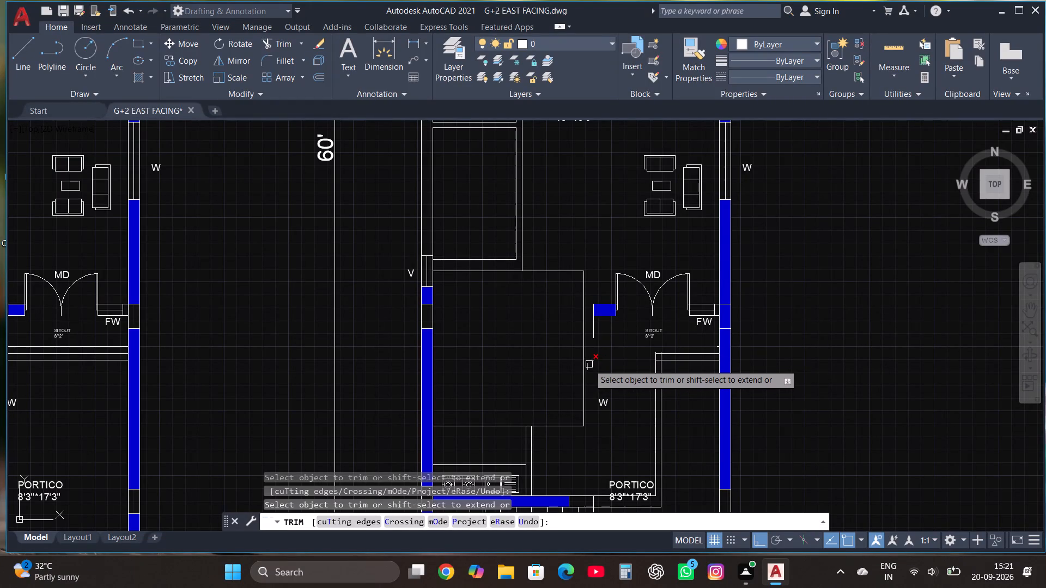
pyautogui.click(589, 364)
pyautogui.scroll(3, 590, 364)
pyautogui.click(581, 383)
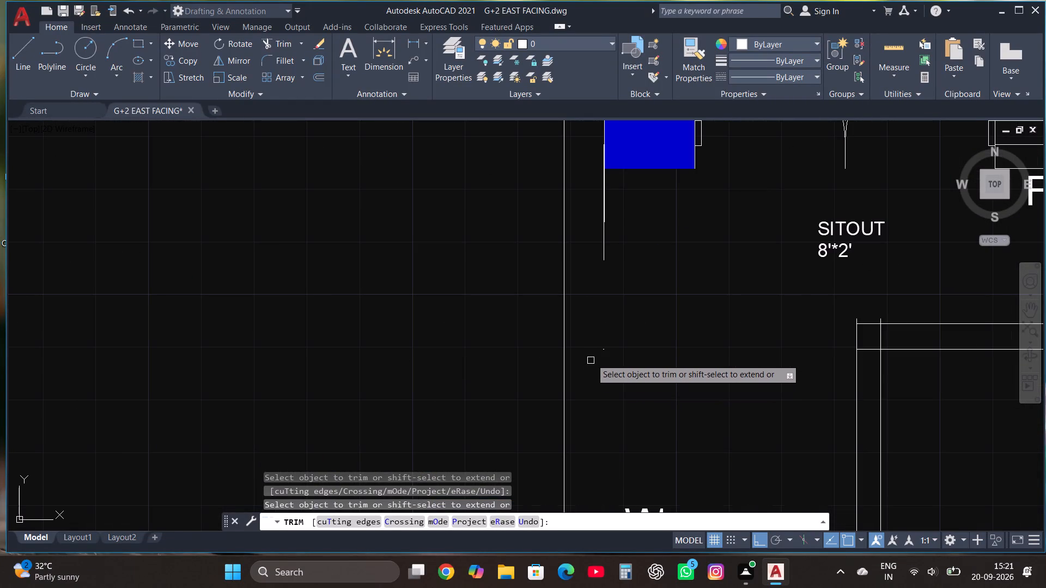
pyautogui.click(602, 346)
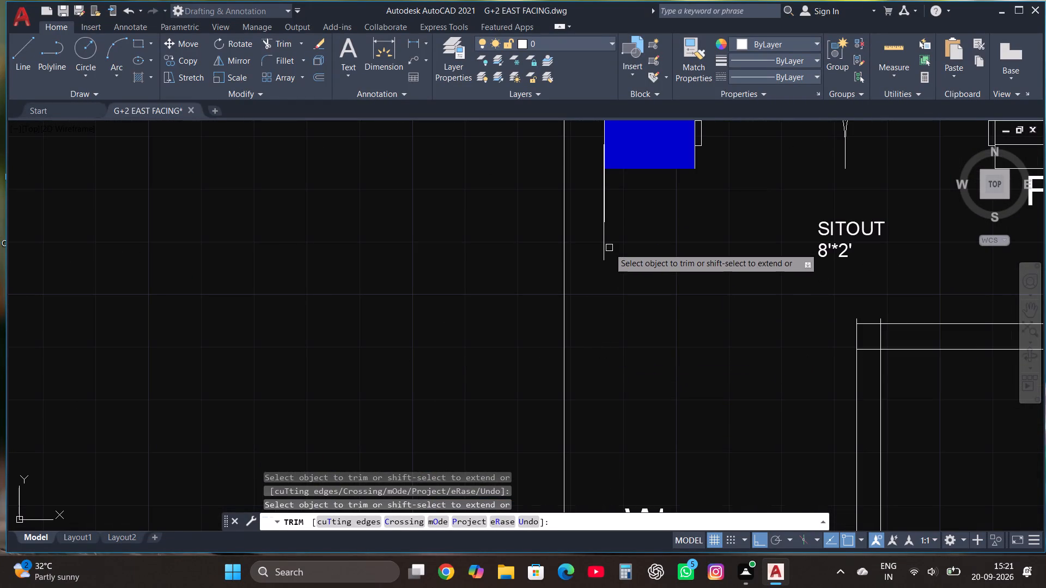
pyautogui.click(604, 240)
pyautogui.click(604, 219)
pyautogui.click(604, 219)
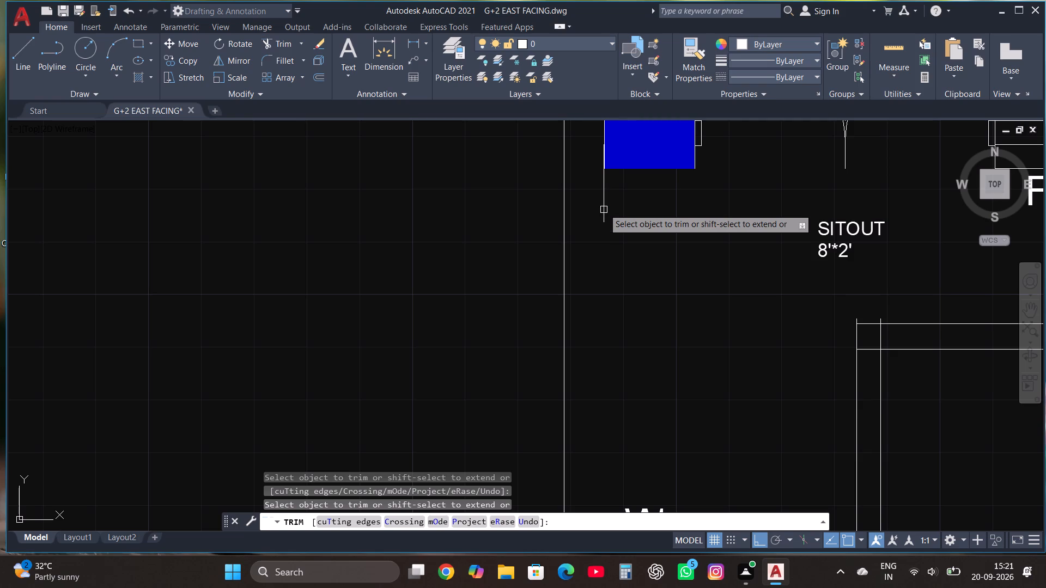
pyautogui.click(604, 209)
# Remove the blue-filled wall piece between the new room and the main door using Trim.
pyautogui.scroll(-2, 654, 305)
pyautogui.scroll(1, 736, 328)
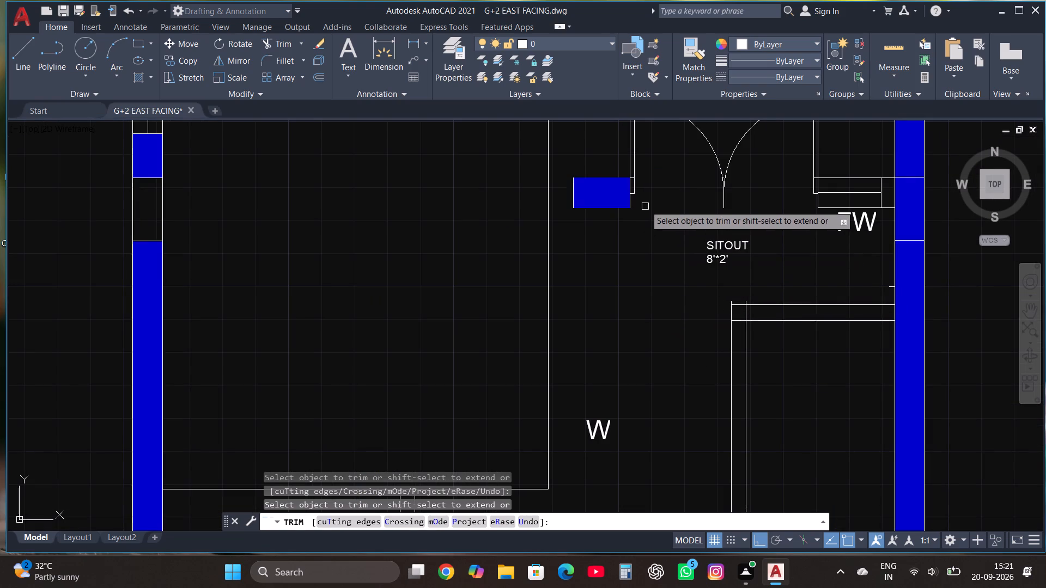
pyautogui.click(571, 195)
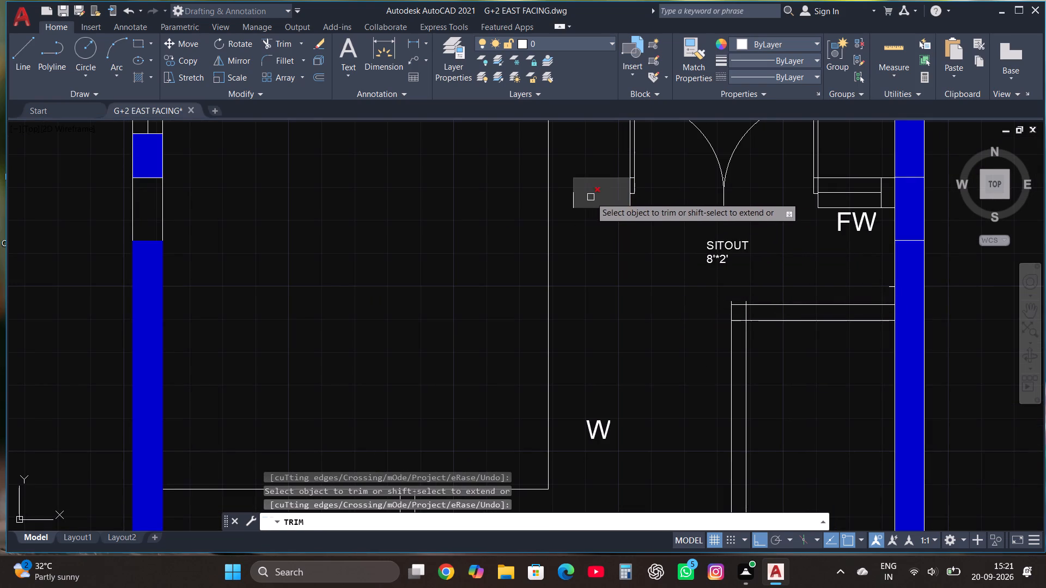
pyautogui.click(592, 197)
# Trim away the double vertical lines in the portico and the double horizontal step lines south of the SITOUT.
pyautogui.scroll(-1, 592, 205)
pyautogui.click(670, 302)
pyautogui.click(701, 332)
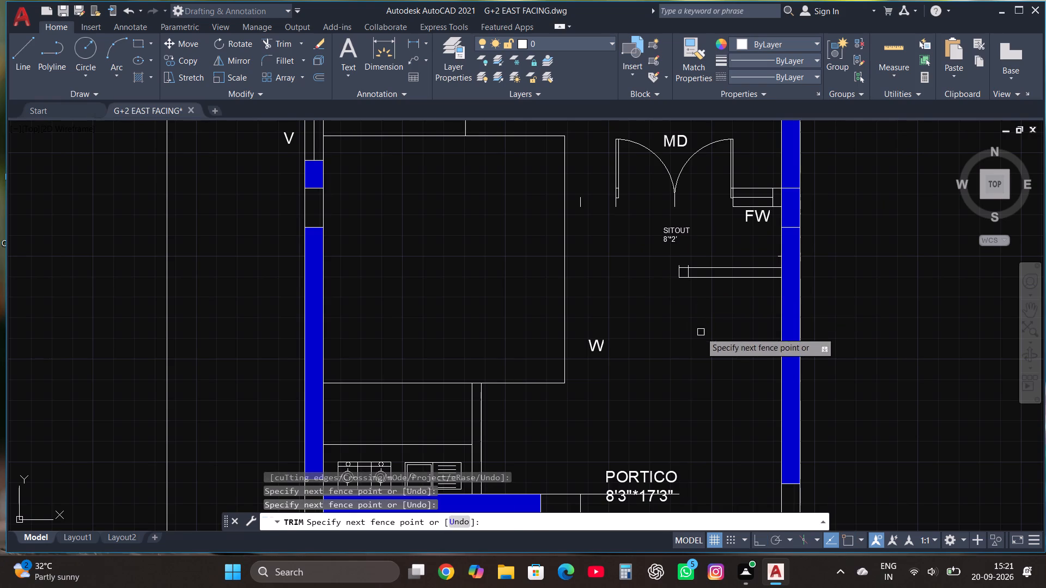
pyautogui.click(706, 251)
pyautogui.click(672, 282)
pyautogui.click(678, 277)
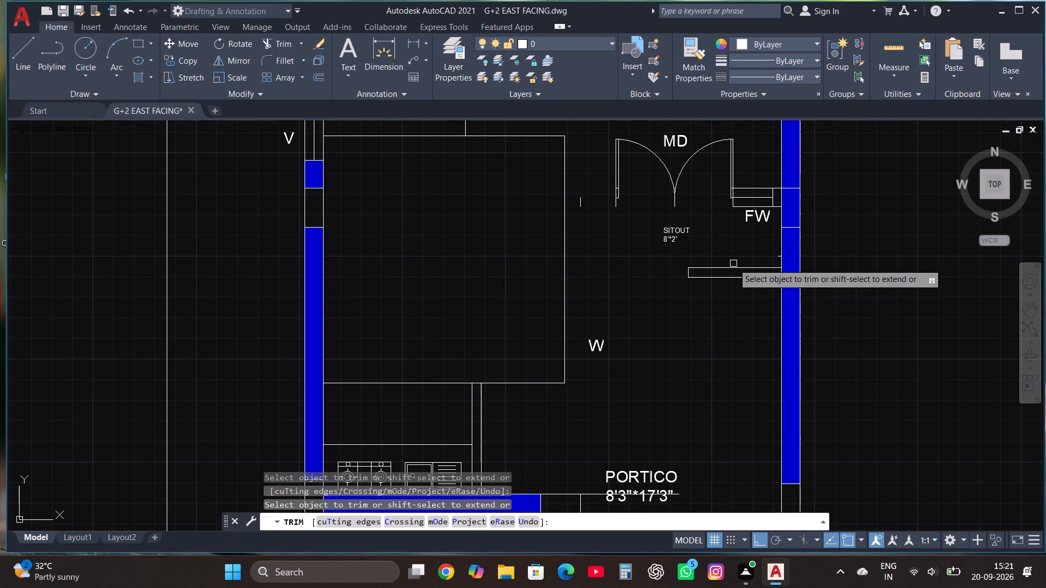
pyautogui.click(733, 264)
pyautogui.click(680, 281)
pyautogui.click(688, 277)
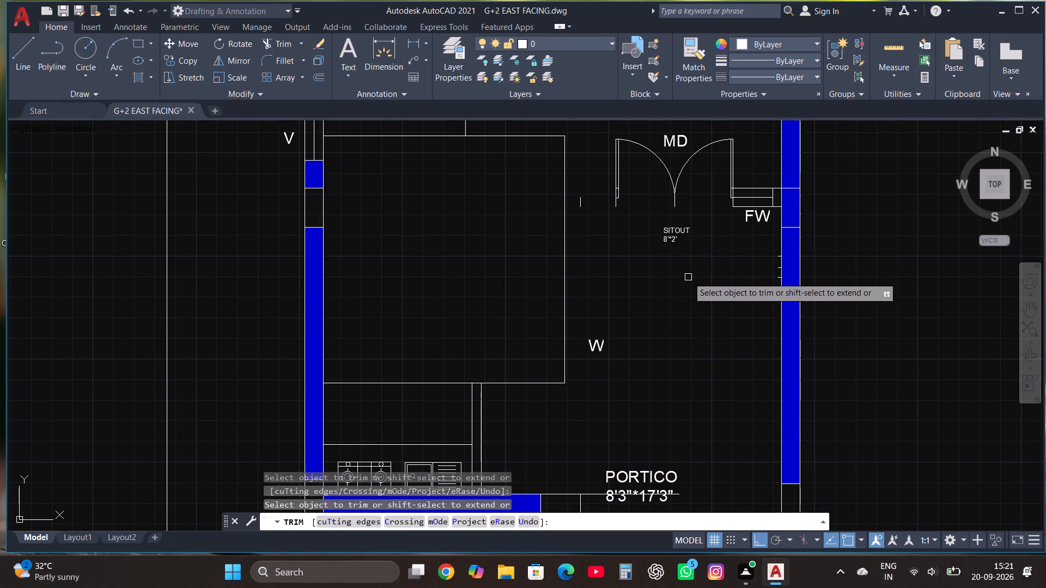
# Trim away the remaining line stubs west of the main door and along the east wall beside the SITOUT.
pyautogui.click(585, 201)
pyautogui.click(580, 199)
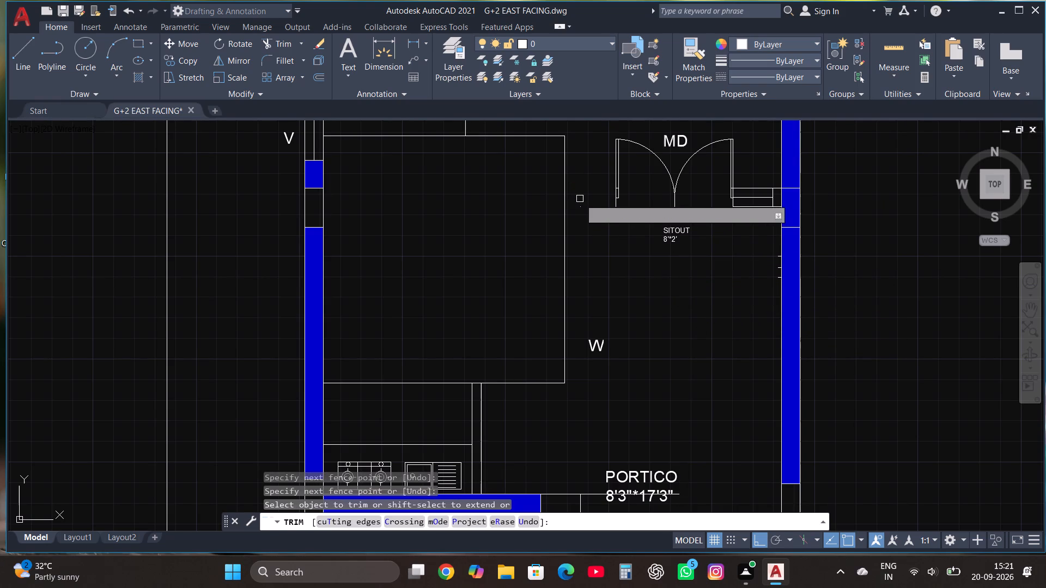
pyautogui.click(579, 207)
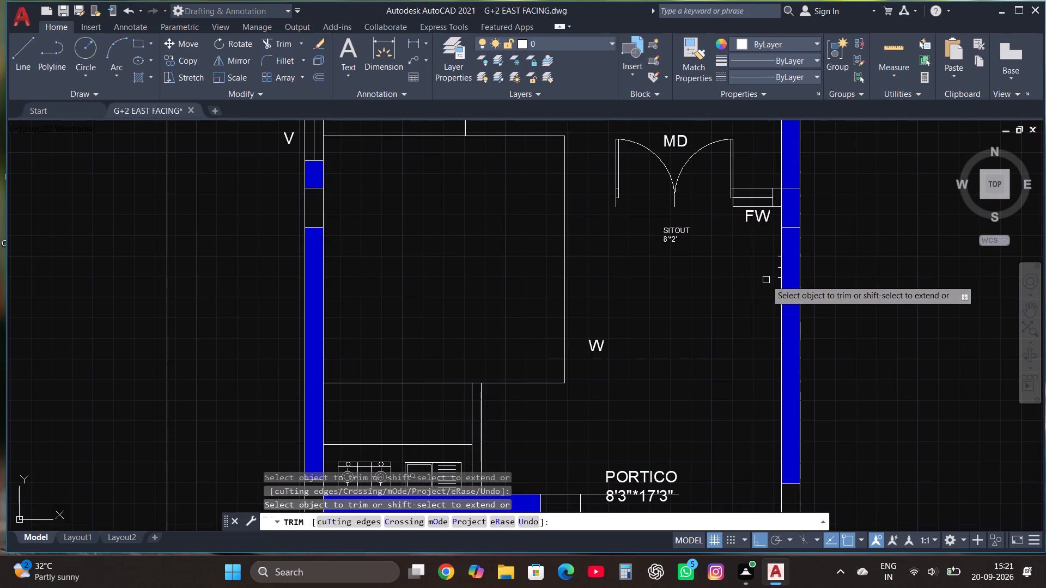
pyautogui.scroll(2, 779, 276)
pyautogui.click(780, 218)
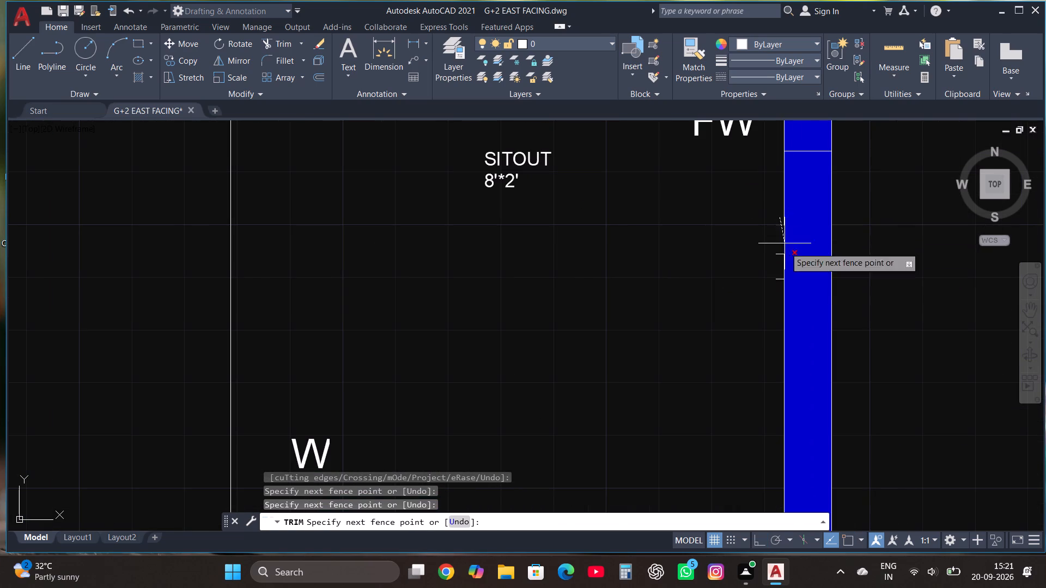
pyautogui.click(777, 312)
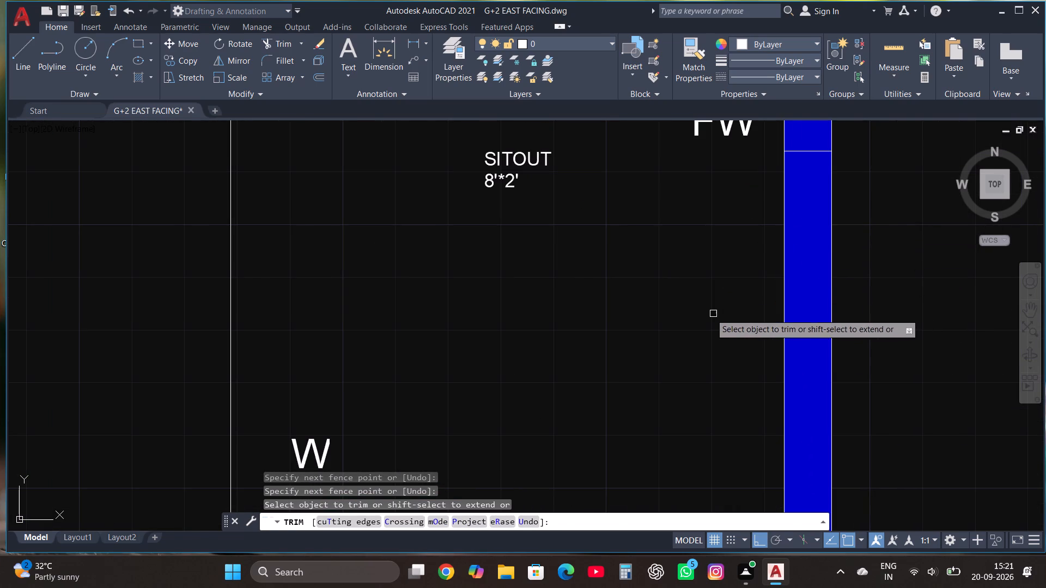
pyautogui.scroll(-2, 702, 315)
pyautogui.press('Escape')
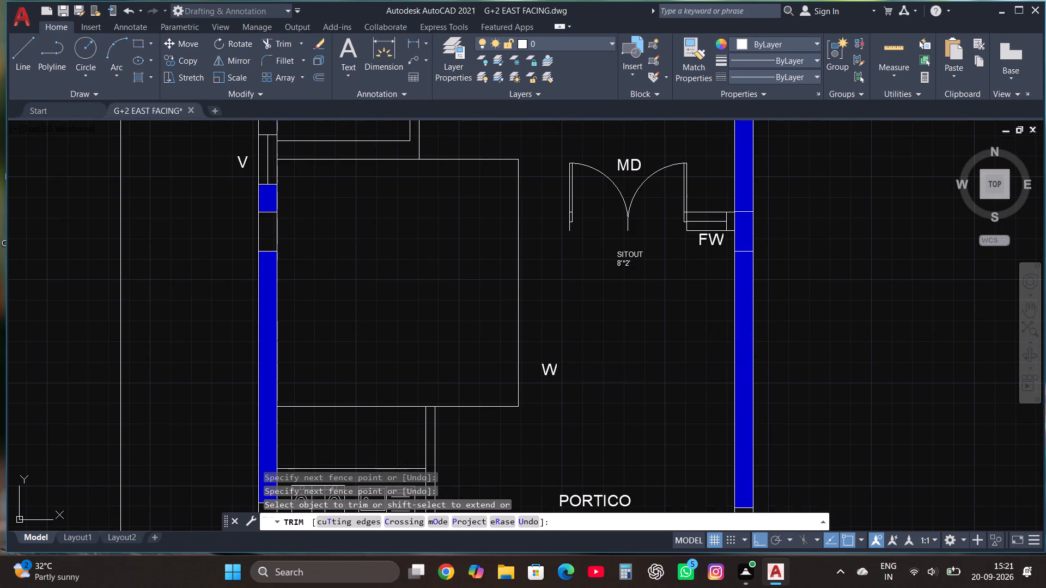
# Delete the W window label east of the new 9'9" by 10' room.
pyautogui.click(557, 367)
pyautogui.press('Delete')
# Delete the double-leaf main door and its MD label from the copied plan.
pyautogui.scroll(-1, 576, 396)
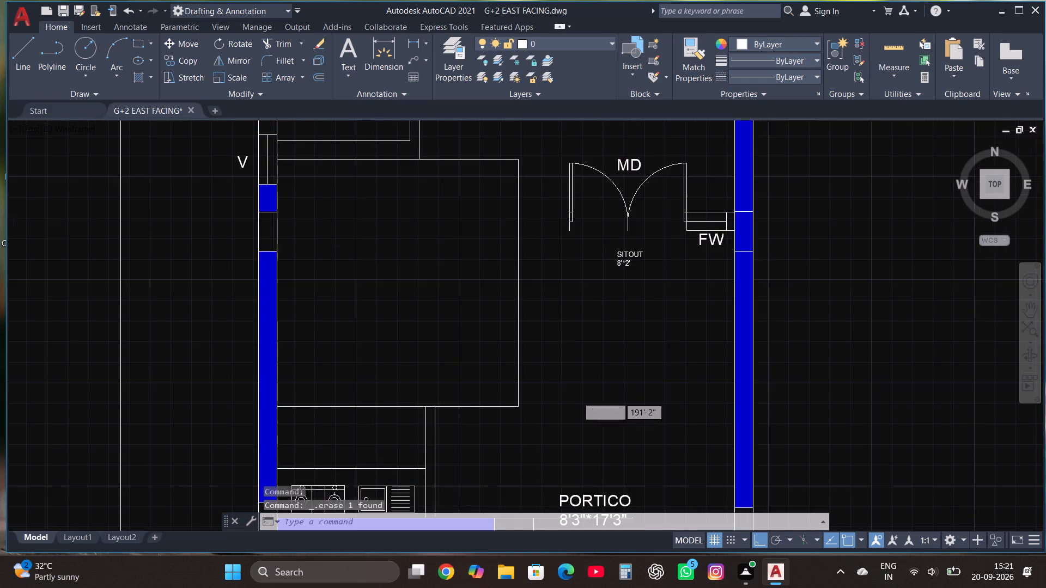
pyautogui.scroll(-1, 593, 395)
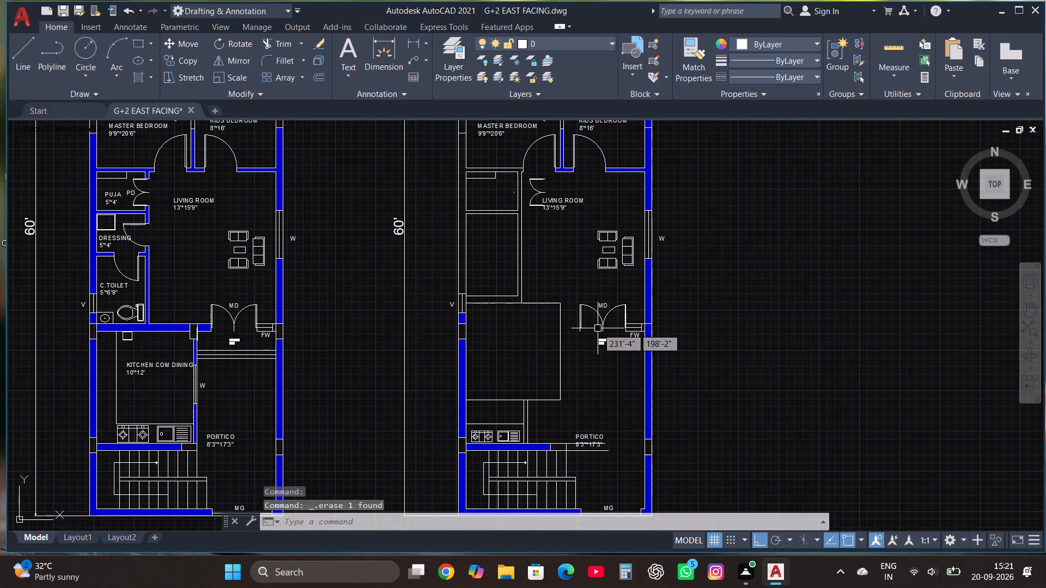
pyautogui.scroll(2, 607, 286)
pyautogui.click(519, 420)
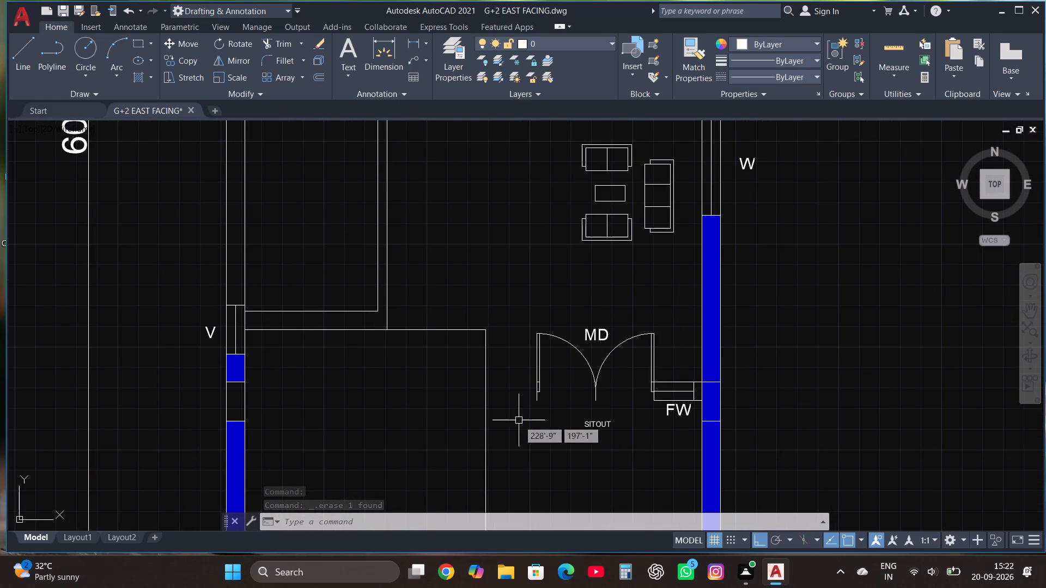
pyautogui.click(685, 327)
pyautogui.press('Delete')
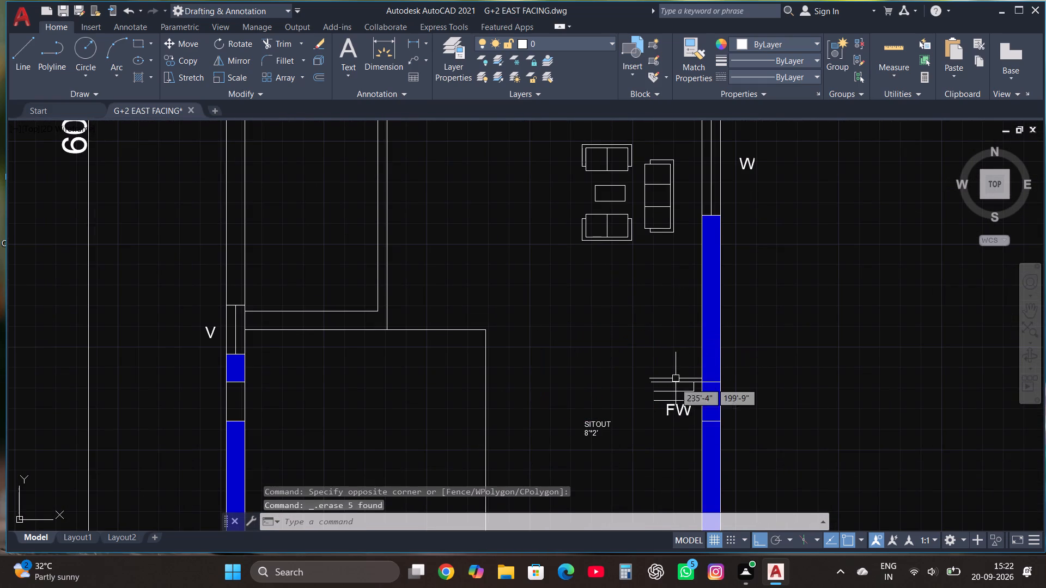
# Delete the FW and SITOUT 8'*2' labels from the copied plan.
pyautogui.click(677, 406)
pyautogui.press('Delete')
pyautogui.click(605, 427)
pyautogui.press('Delete')
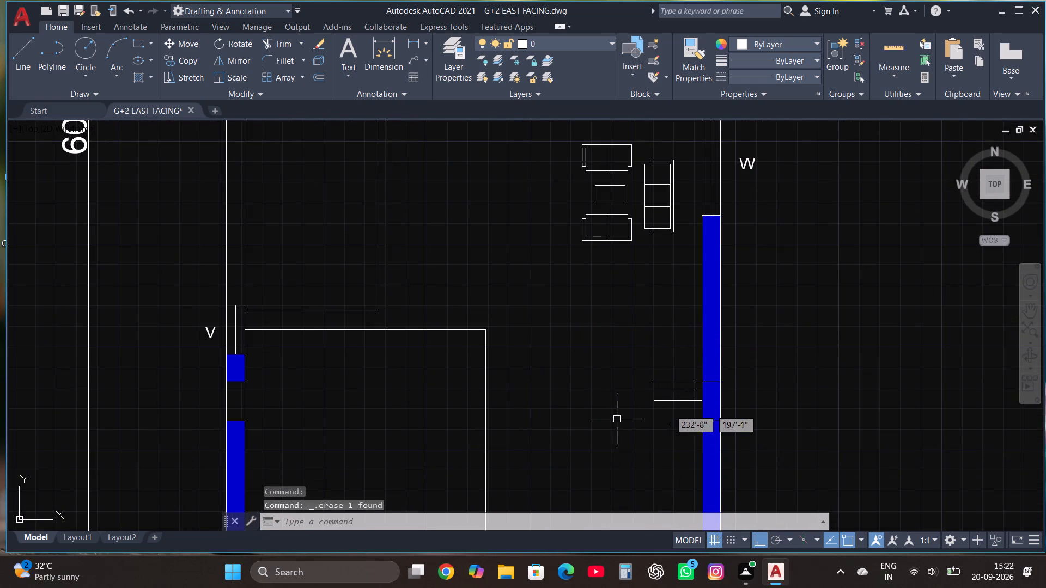
# Delete the remaining window lines of the former FW window beside the east wall.
pyautogui.click(647, 413)
pyautogui.click(698, 353)
pyautogui.press('Delete')
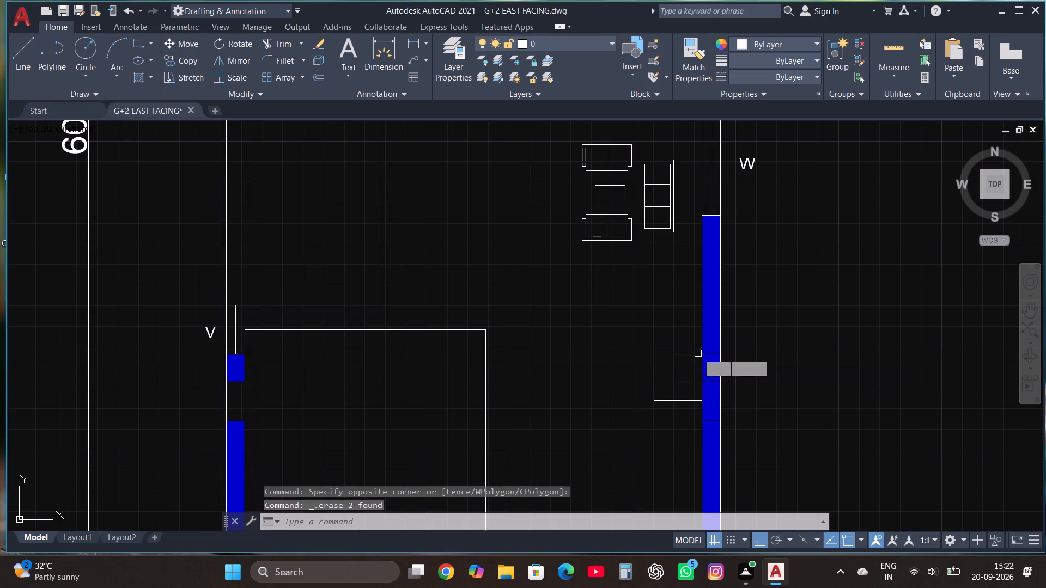
pyautogui.click(696, 384)
pyautogui.press('Delete')
pyautogui.click(690, 400)
pyautogui.press('Delete')
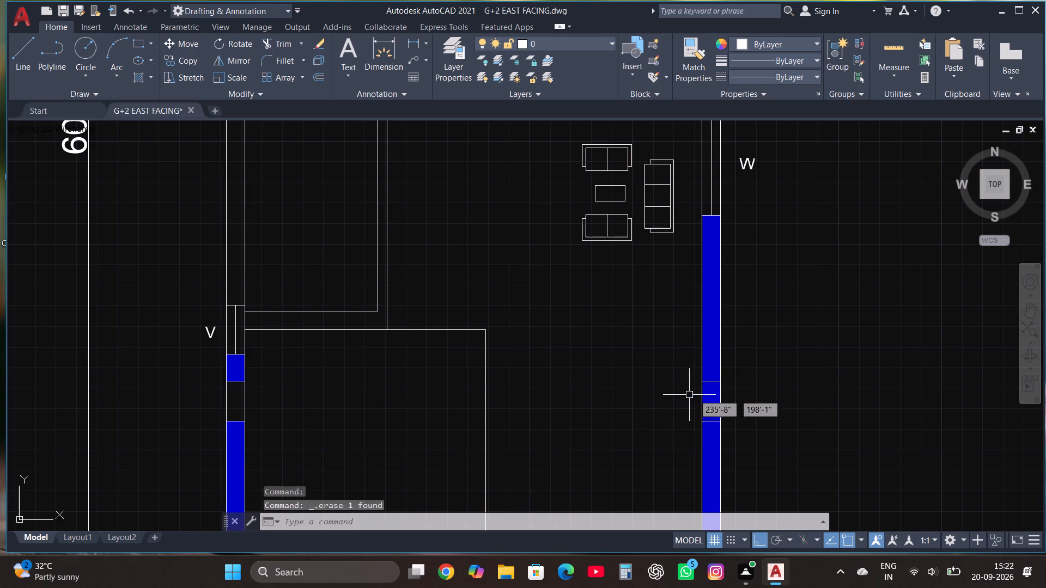
# Offset the north line of the new 9'9" by 10' room 9" outward to the north.
pyautogui.scroll(-1, 721, 330)
pyautogui.scroll(-1, 709, 274)
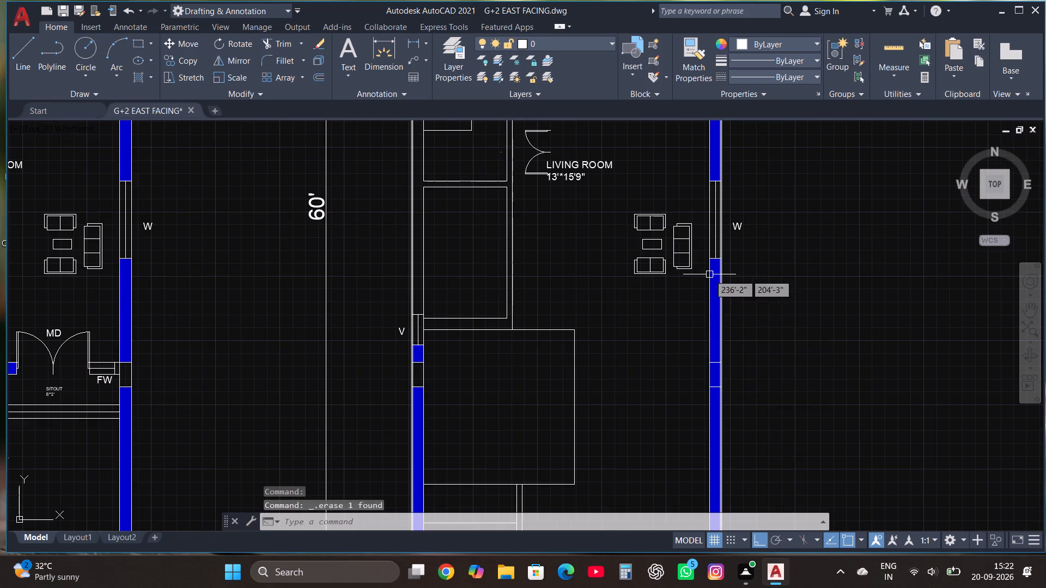
pyautogui.scroll(-1, 709, 274)
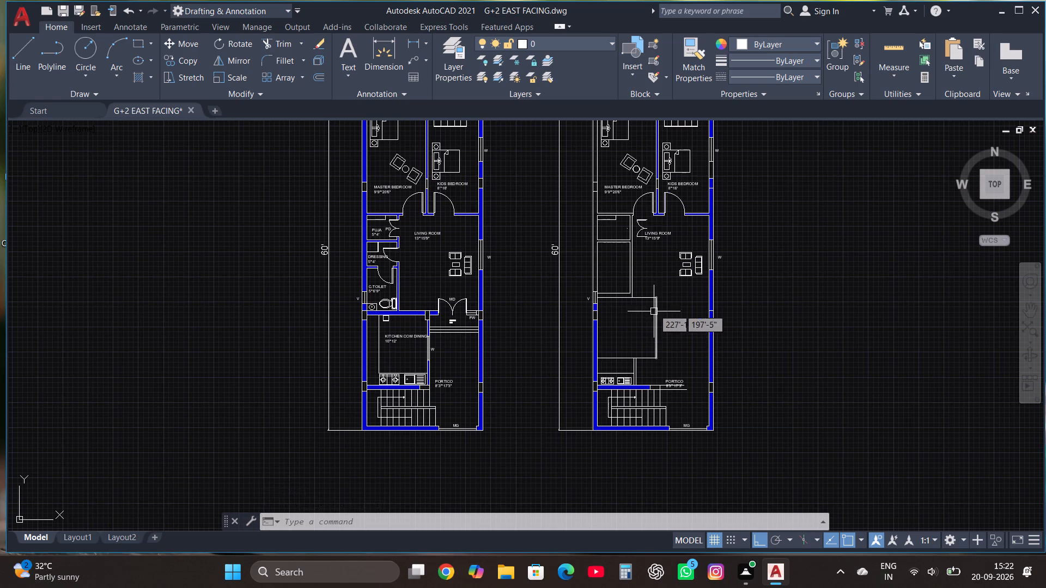
pyautogui.scroll(2, 656, 303)
pyautogui.click(647, 287)
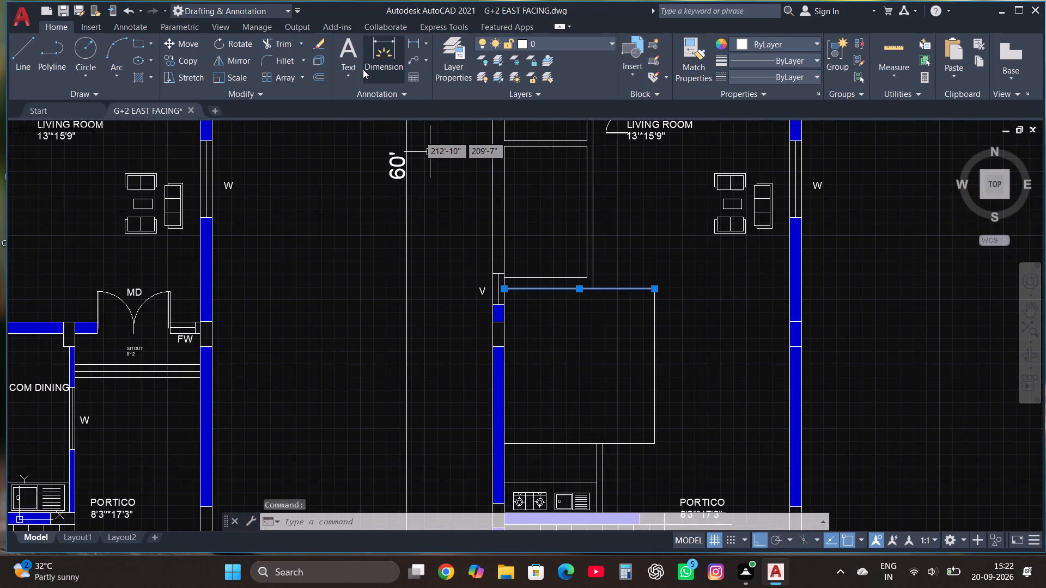
pyautogui.click(321, 81)
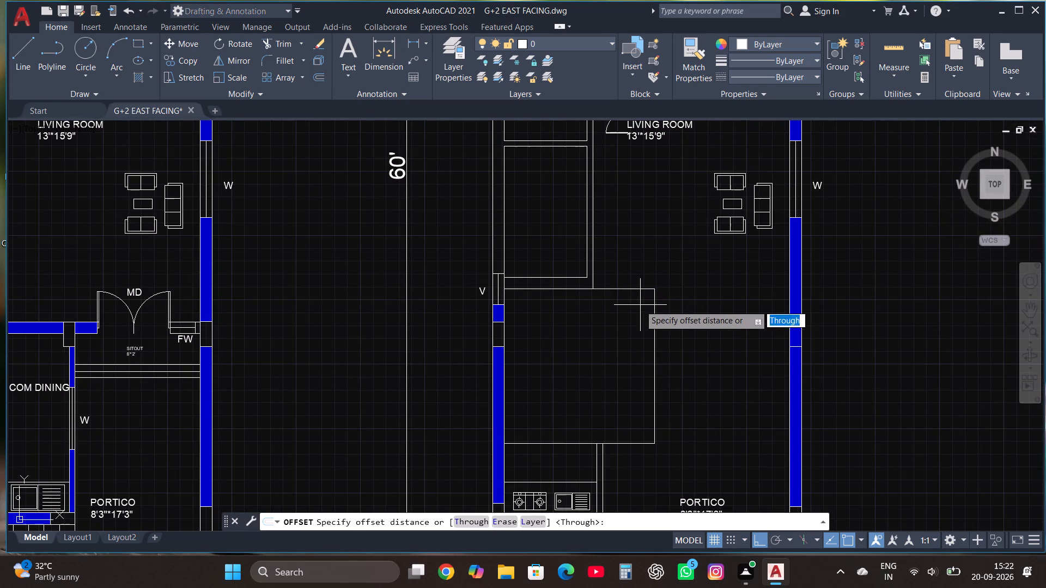
pyautogui.click(631, 289)
pyautogui.click(631, 284)
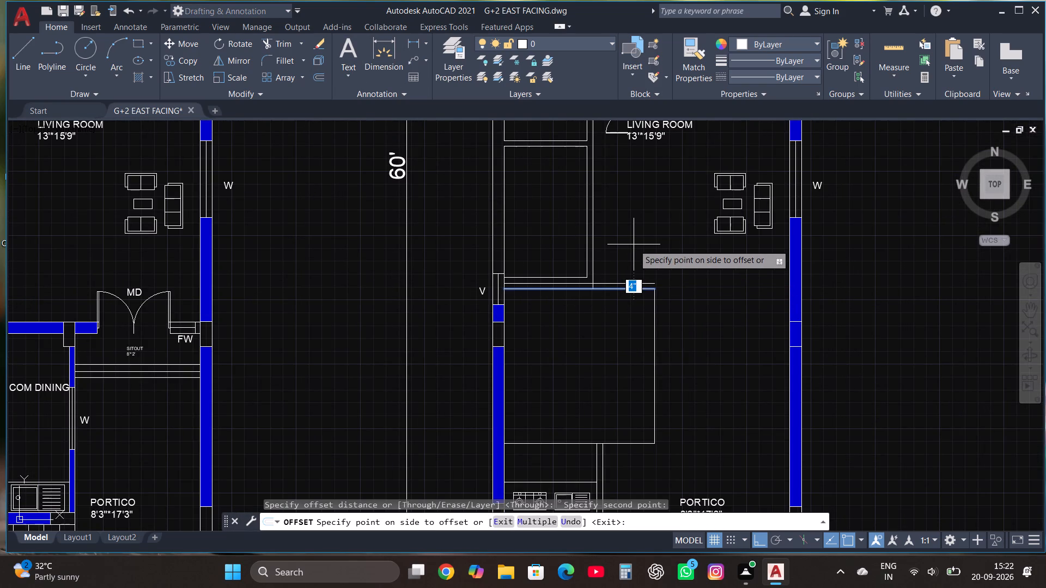
pyautogui.write('9"')
pyautogui.press('Return')
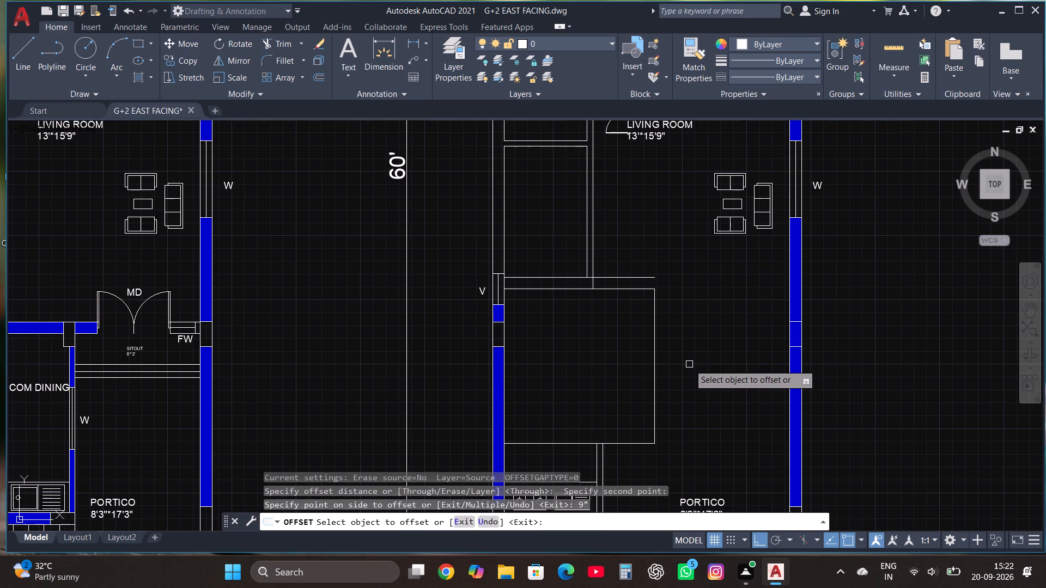
# Offset the east and south lines of the new 9'9" by 10' room 4.5" outward.
pyautogui.click(657, 359)
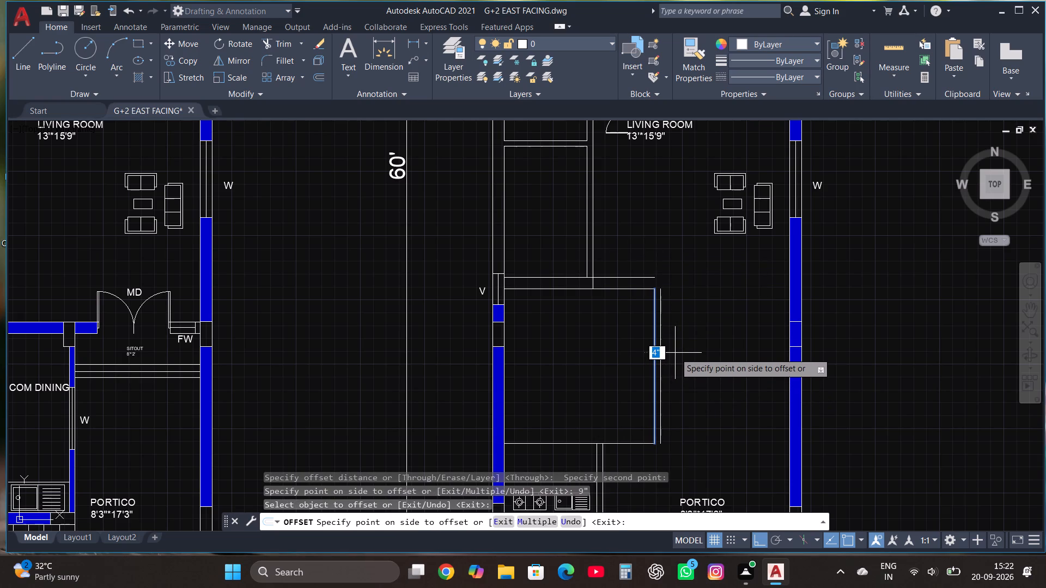
pyautogui.write('4.5"')
pyautogui.press('Return')
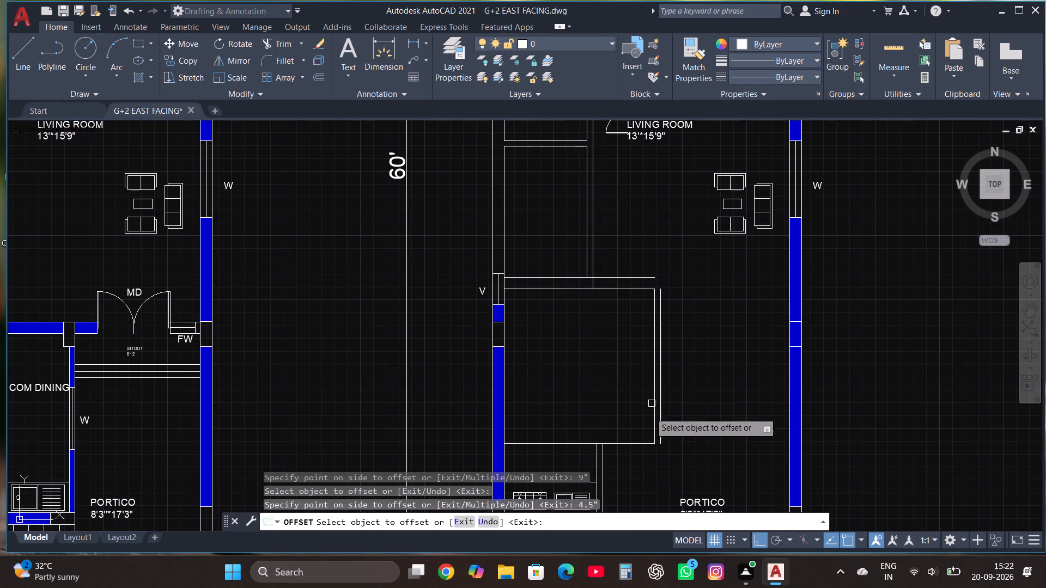
pyautogui.click(631, 443)
pyautogui.write('4.5"')
pyautogui.press('Return')
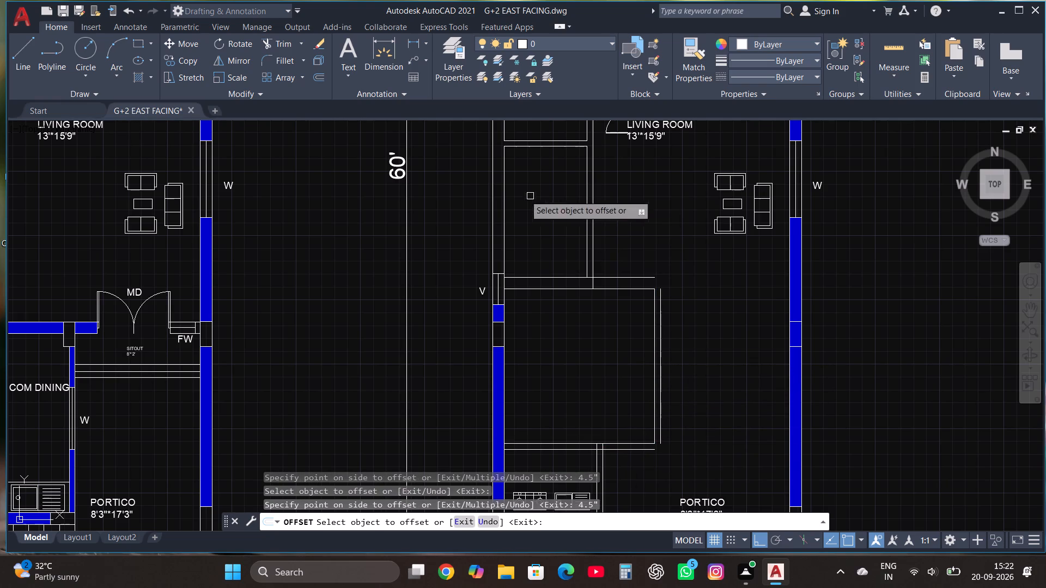
# Fillet the room's outer wall lines together at the northeast and southeast corners.
pyautogui.click(285, 63)
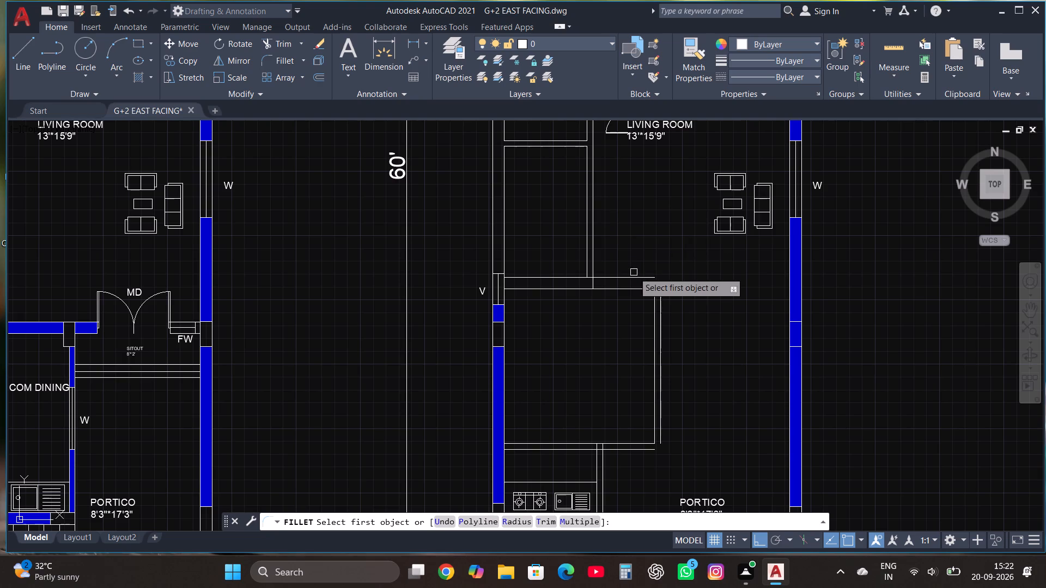
pyautogui.click(631, 278)
pyautogui.click(661, 300)
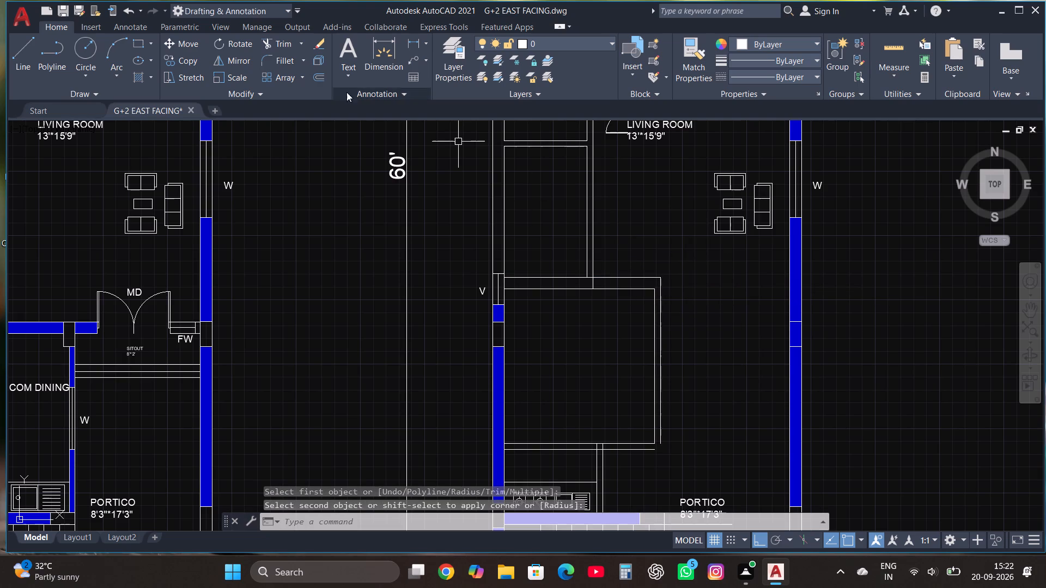
pyautogui.click(285, 52)
pyautogui.click(282, 58)
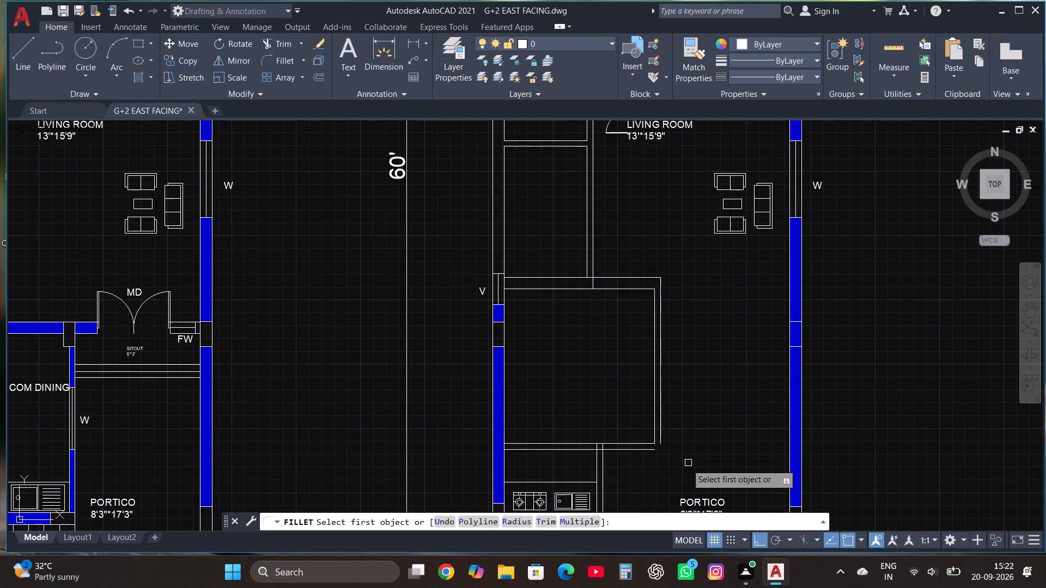
pyautogui.click(634, 451)
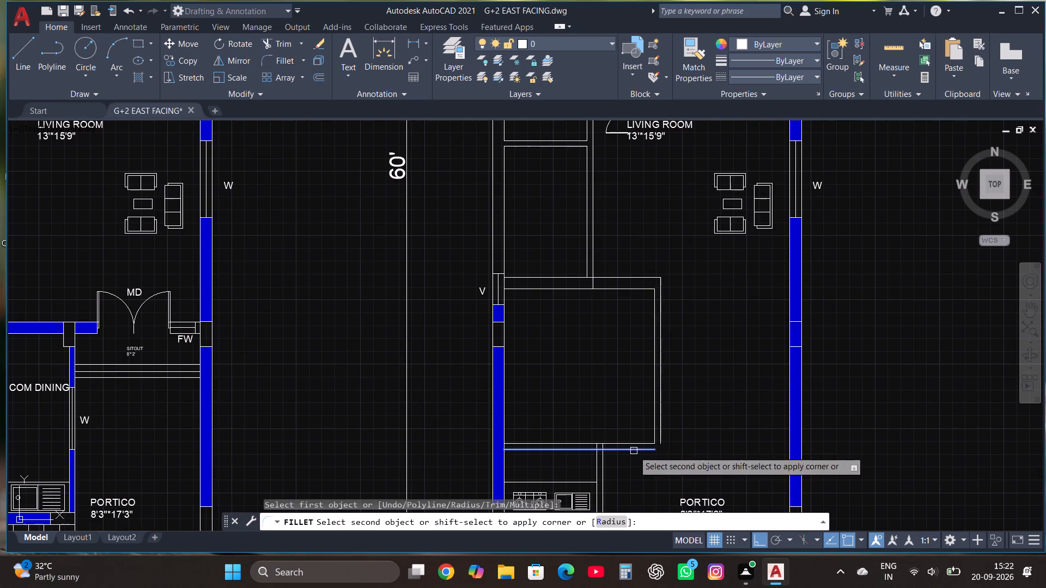
pyautogui.click(660, 439)
# Trim the overlapping lines where the north and south partition walls meet the new room's outer walls to open the junctions.
pyautogui.scroll(-2, 653, 371)
pyautogui.scroll(3, 652, 419)
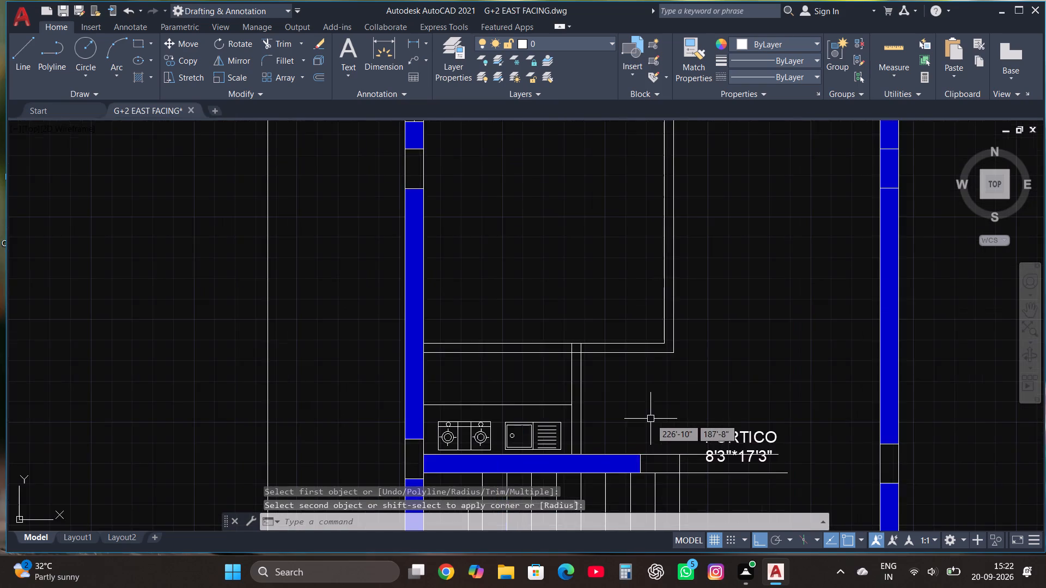
pyautogui.scroll(-3, 648, 404)
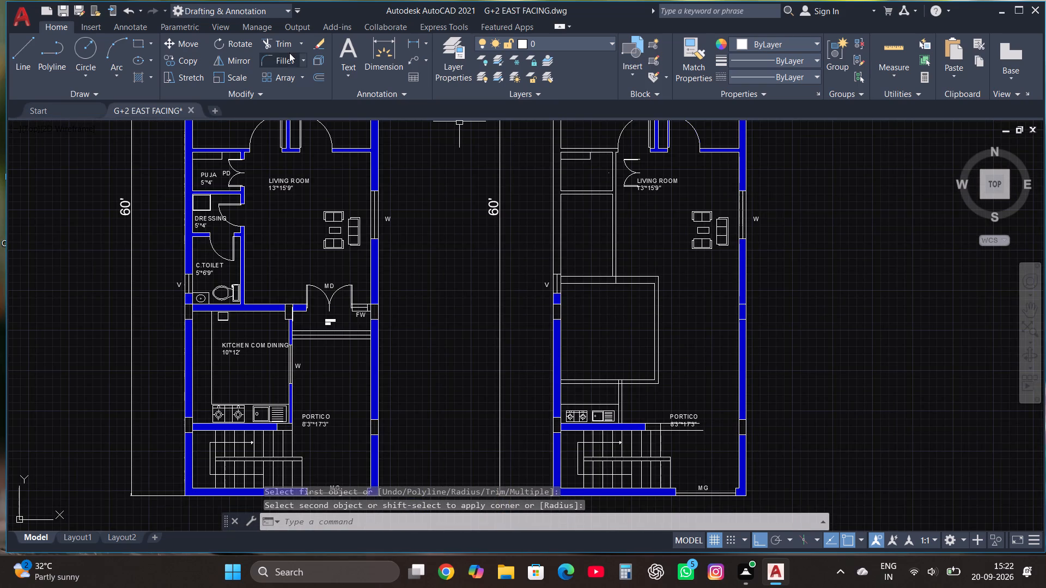
pyautogui.click(281, 41)
pyautogui.scroll(3, 614, 261)
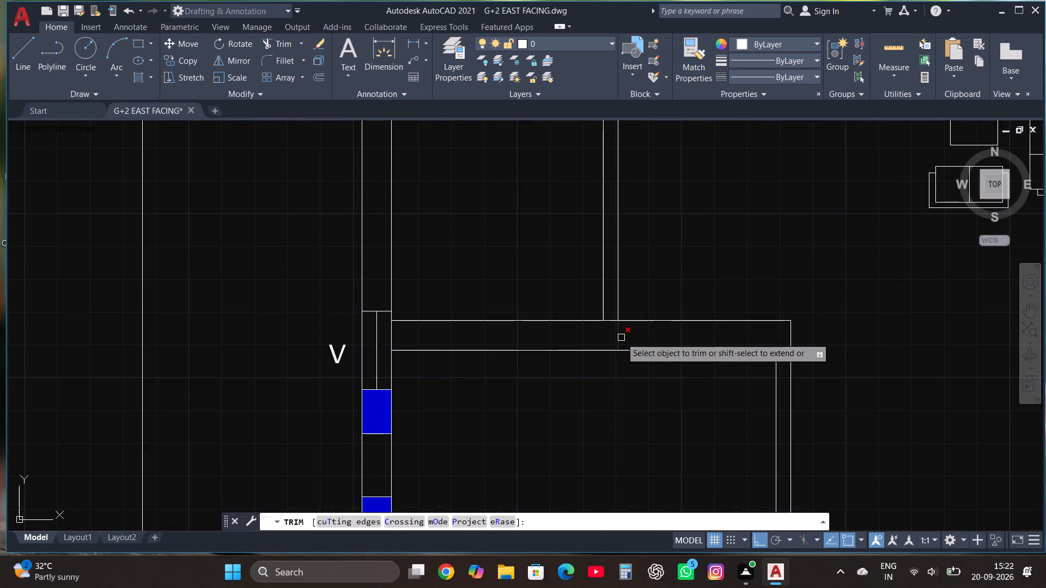
pyautogui.click(620, 336)
pyautogui.click(612, 320)
pyautogui.scroll(-3, 621, 241)
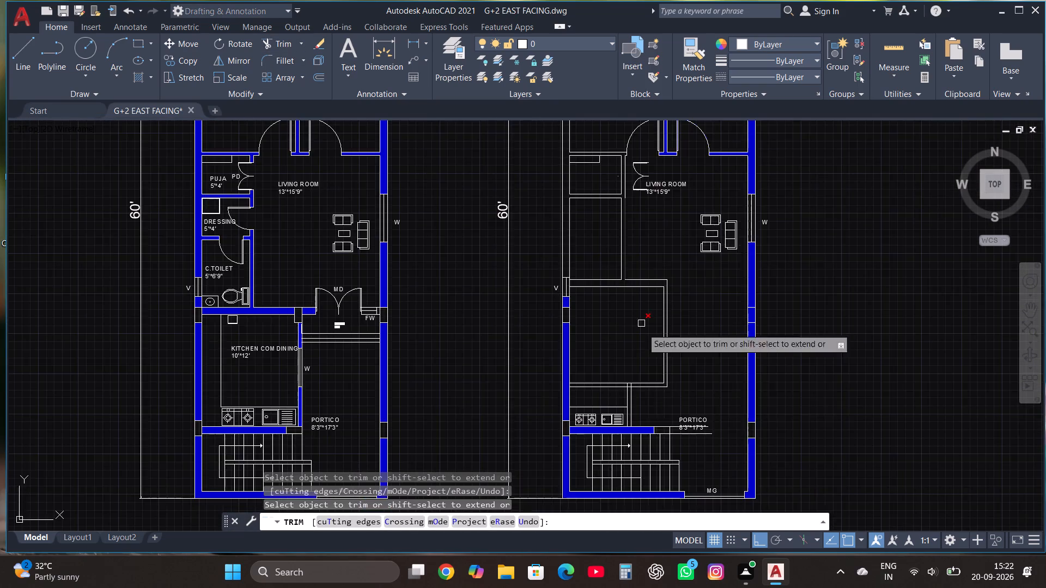
pyautogui.scroll(3, 644, 401)
pyautogui.click(574, 344)
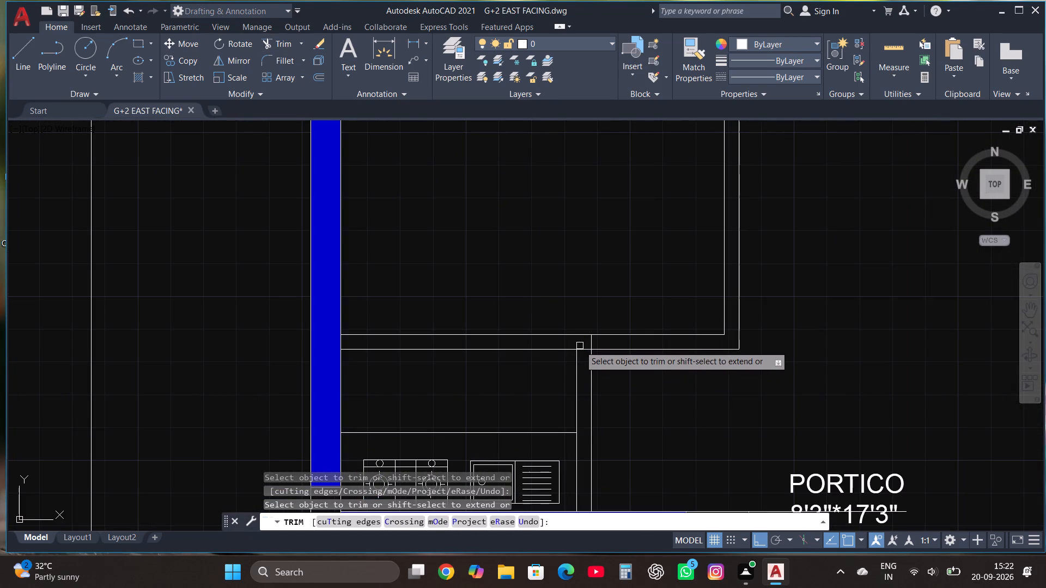
pyautogui.click(584, 351)
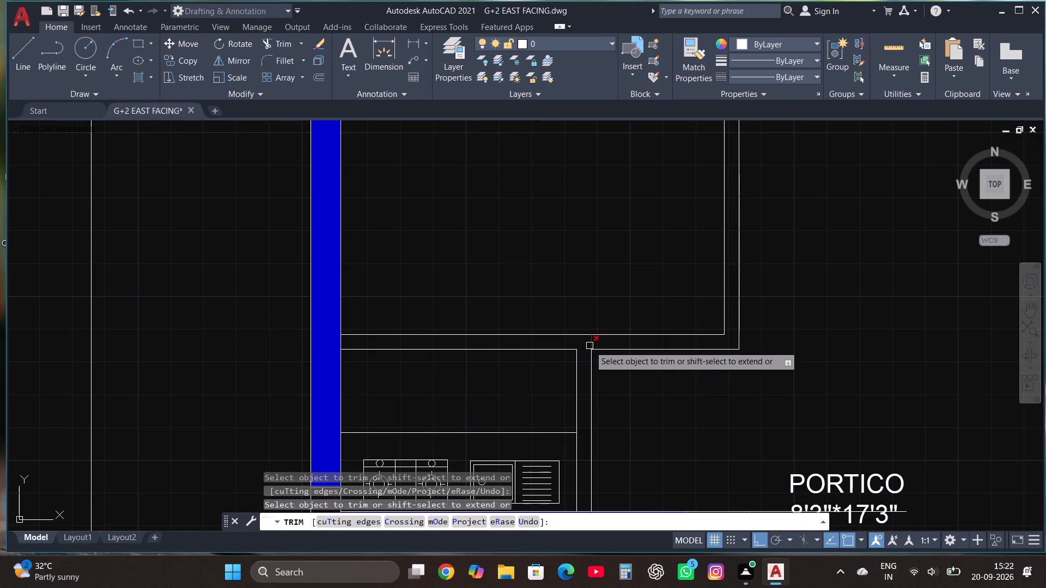
pyautogui.click(589, 346)
pyautogui.press('Escape')
# Measure the inside length of the new room's east wall with the Dimension tool, without placing a dimension.
pyautogui.scroll(-2, 589, 346)
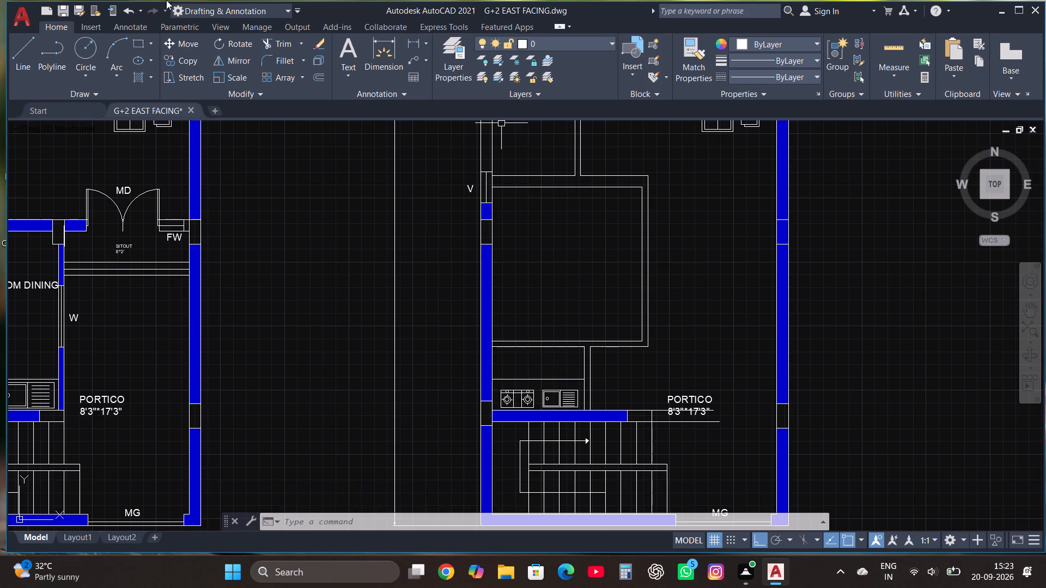
pyautogui.click(383, 44)
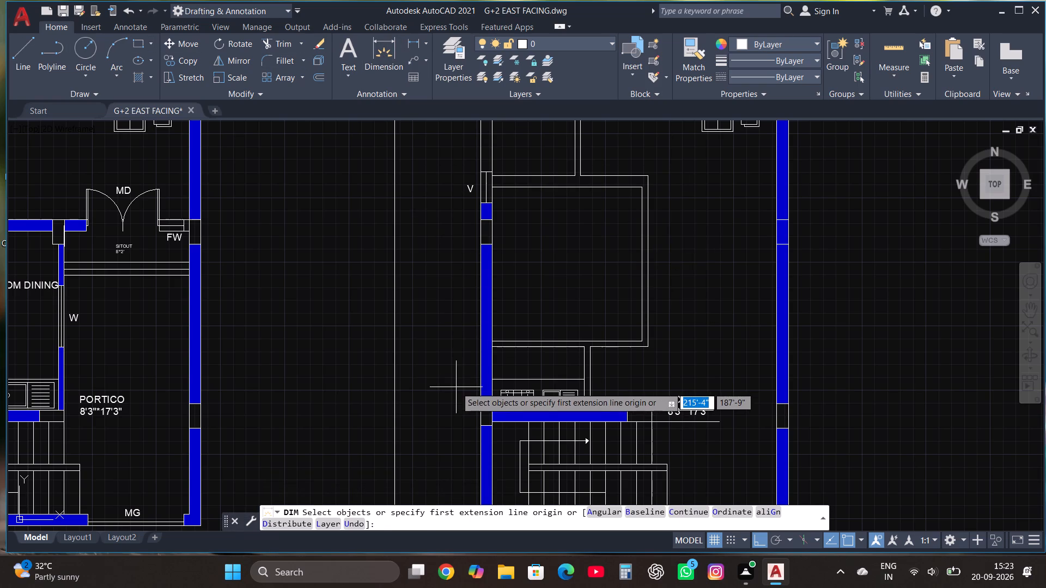
pyautogui.scroll(-1, 525, 402)
pyautogui.scroll(-1, 545, 330)
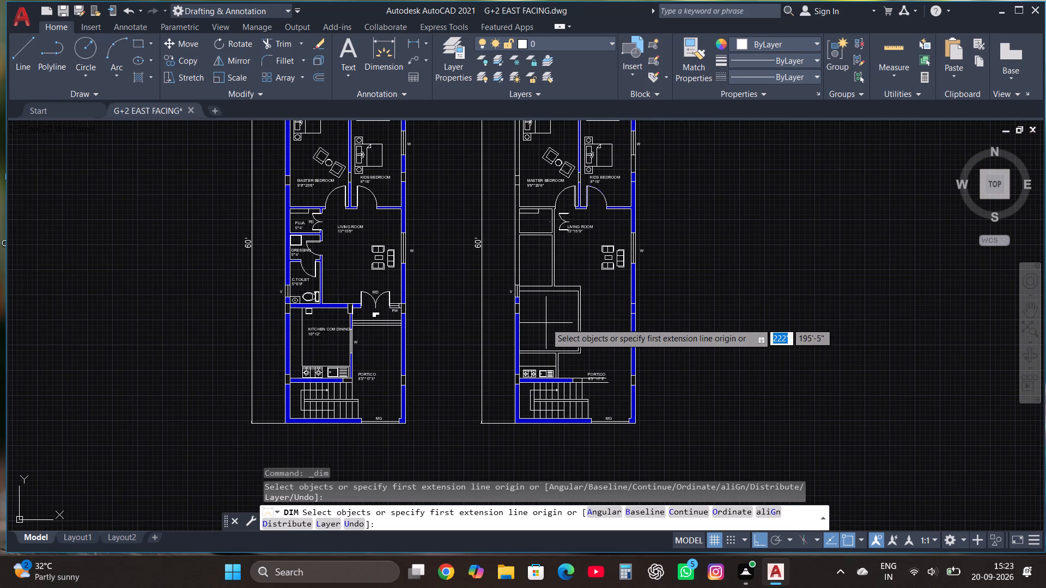
pyautogui.press('Escape')
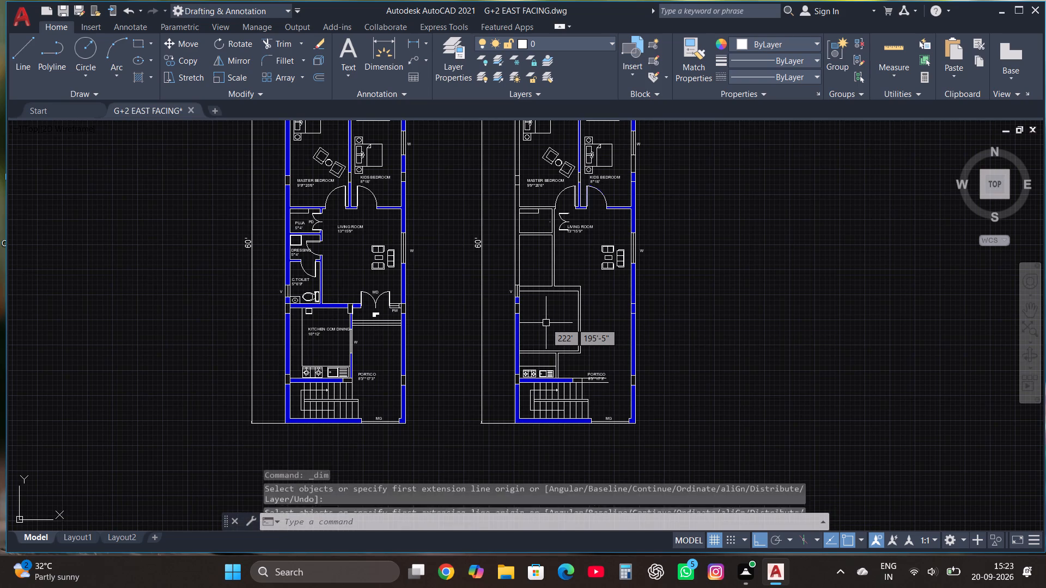
pyautogui.scroll(1, 573, 352)
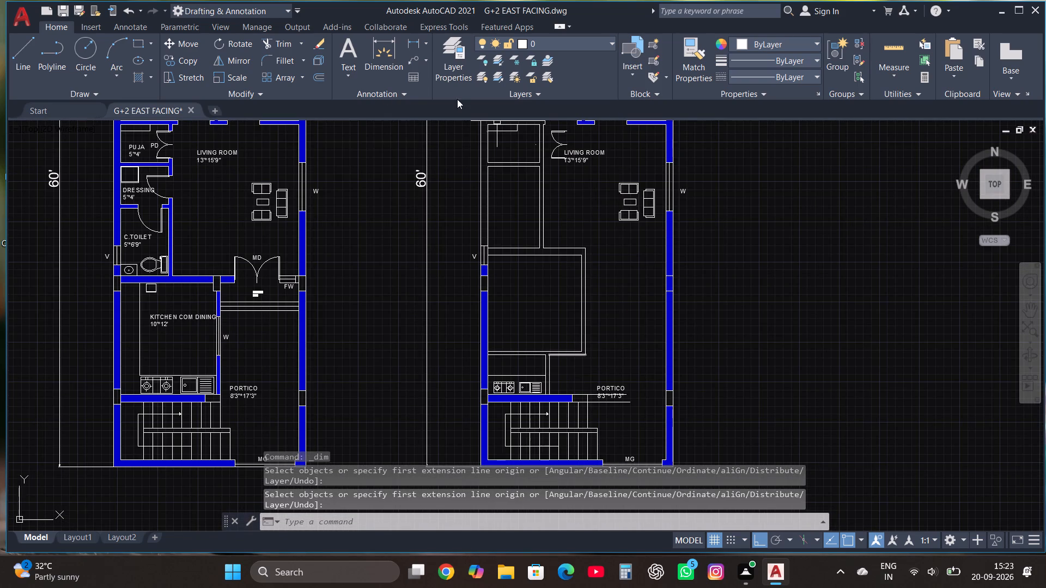
pyautogui.click(386, 49)
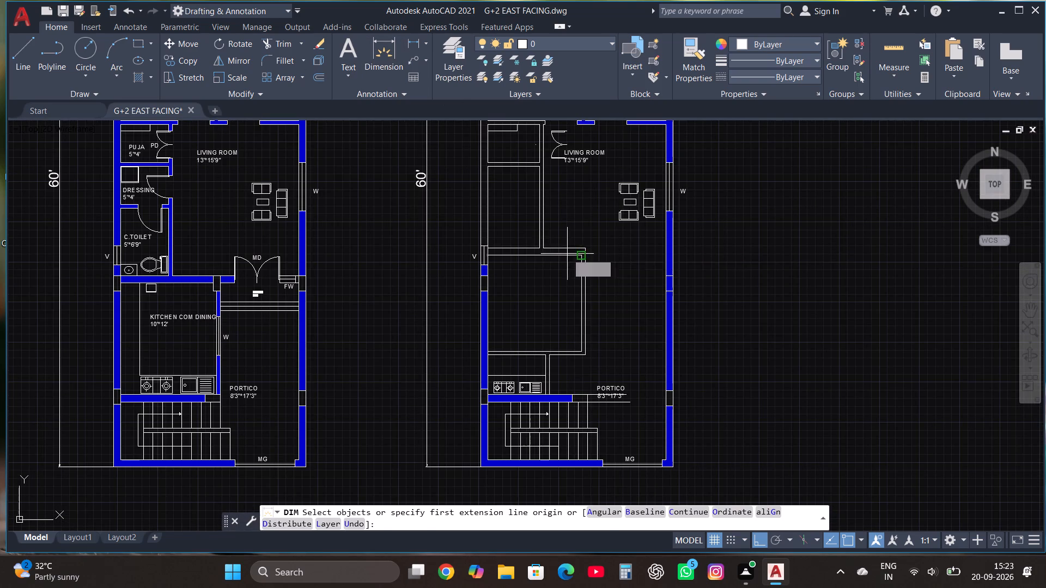
pyautogui.click(579, 256)
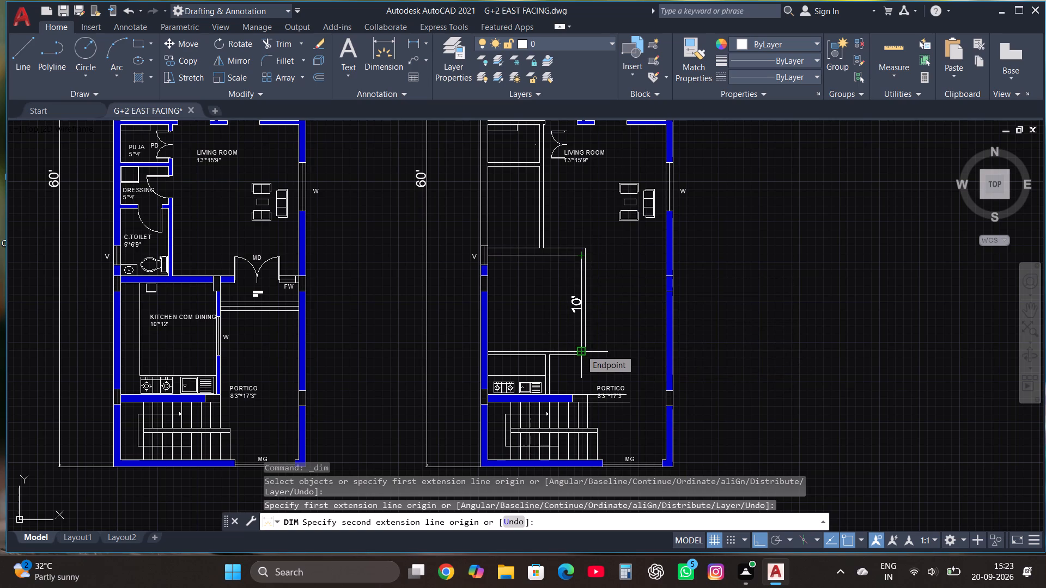
pyautogui.press('Escape')
# Draw a three-sided outline 4' wide and 7' long against the room's outer east wall, starting level with its inner north line.
pyautogui.scroll(1, 593, 271)
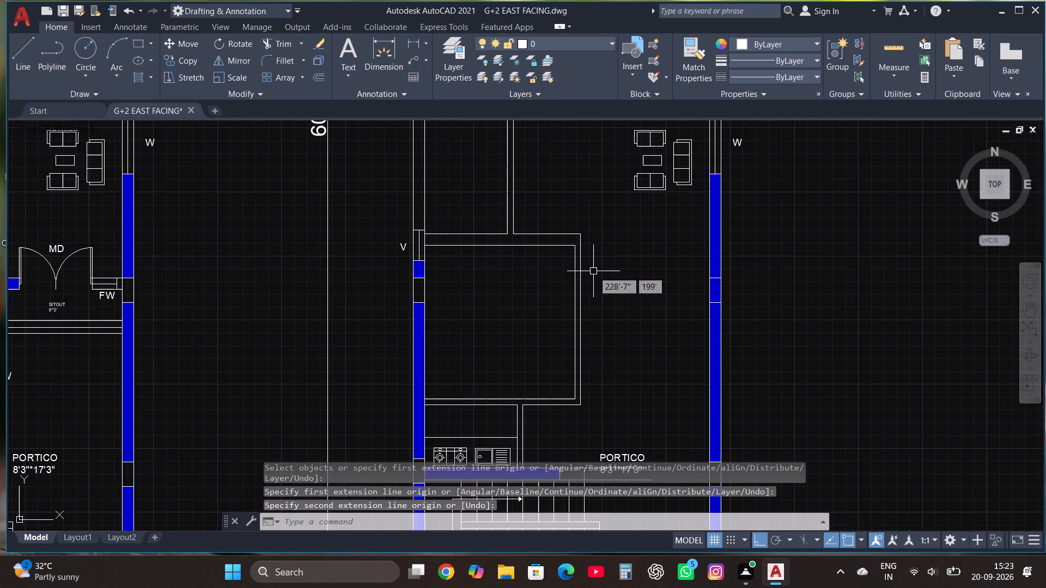
pyautogui.click(25, 51)
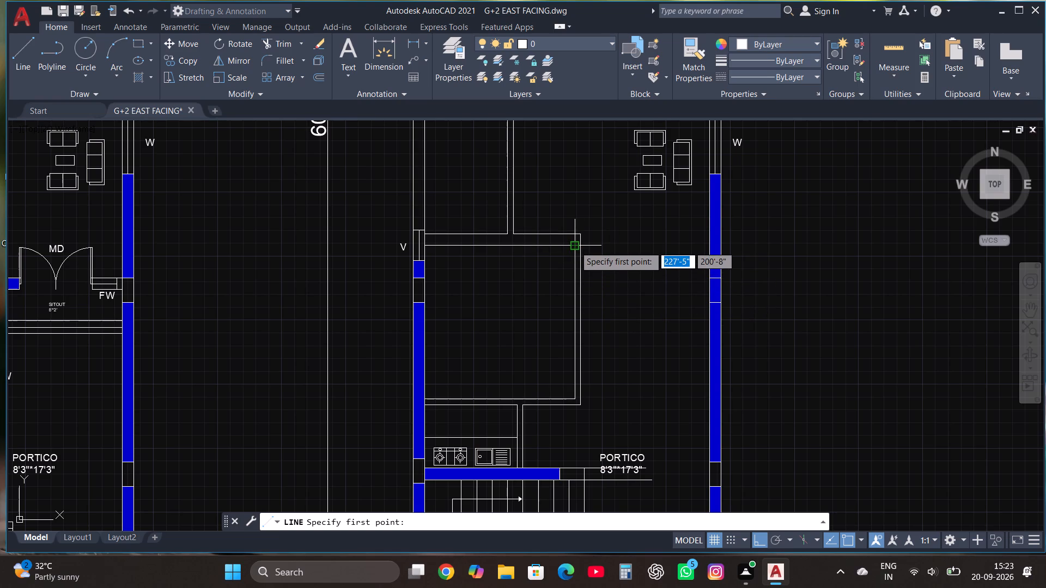
pyautogui.scroll(2, 581, 247)
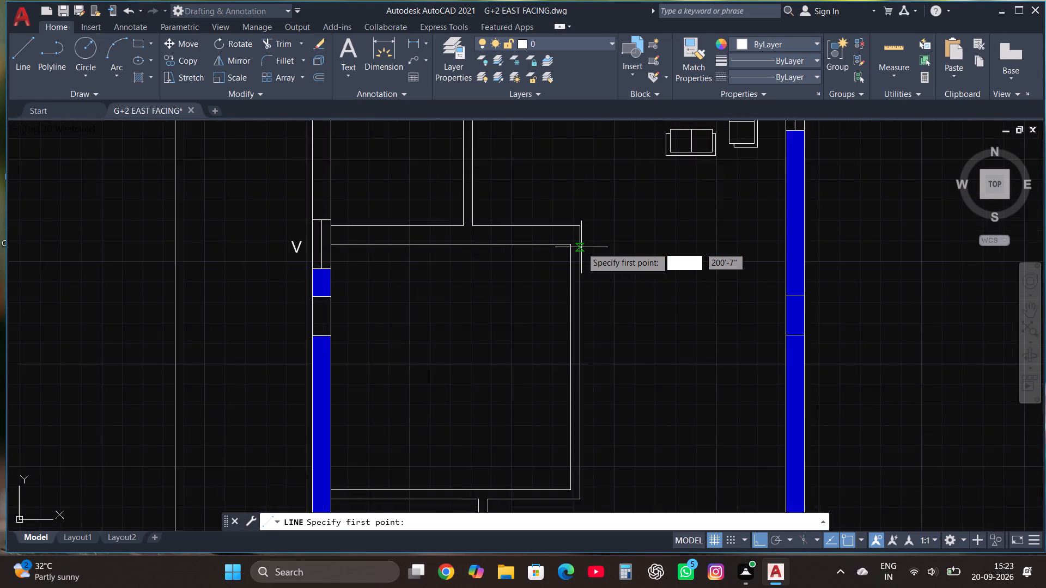
pyautogui.scroll(1, 581, 247)
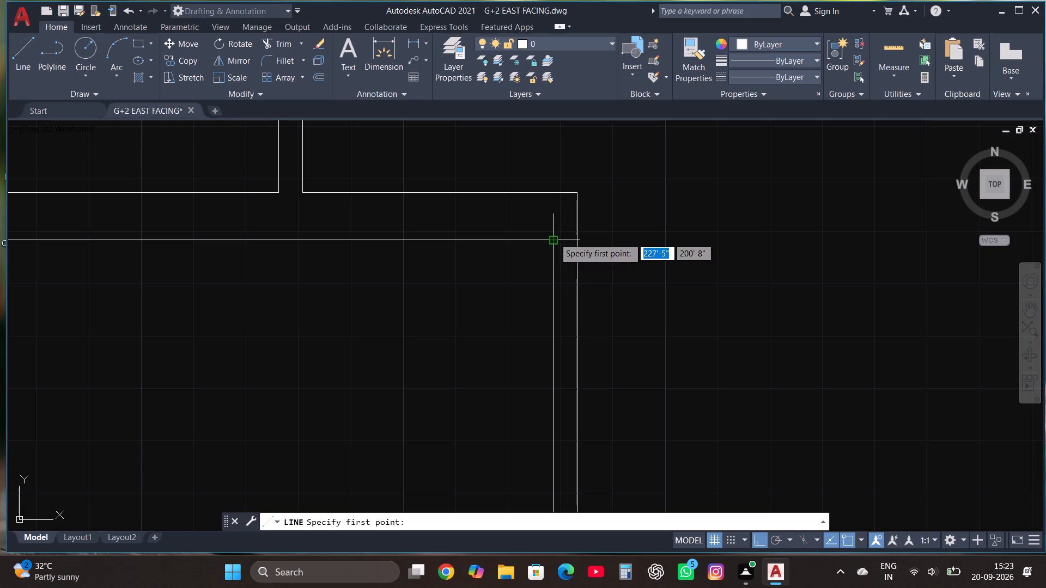
pyautogui.click(577, 241)
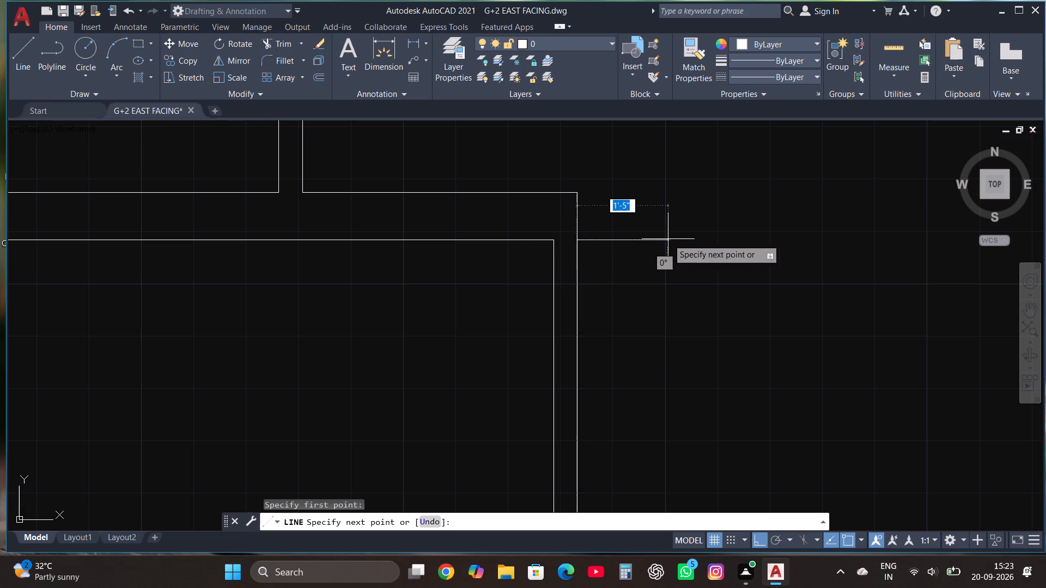
pyautogui.write("4'")
pyautogui.press('Return')
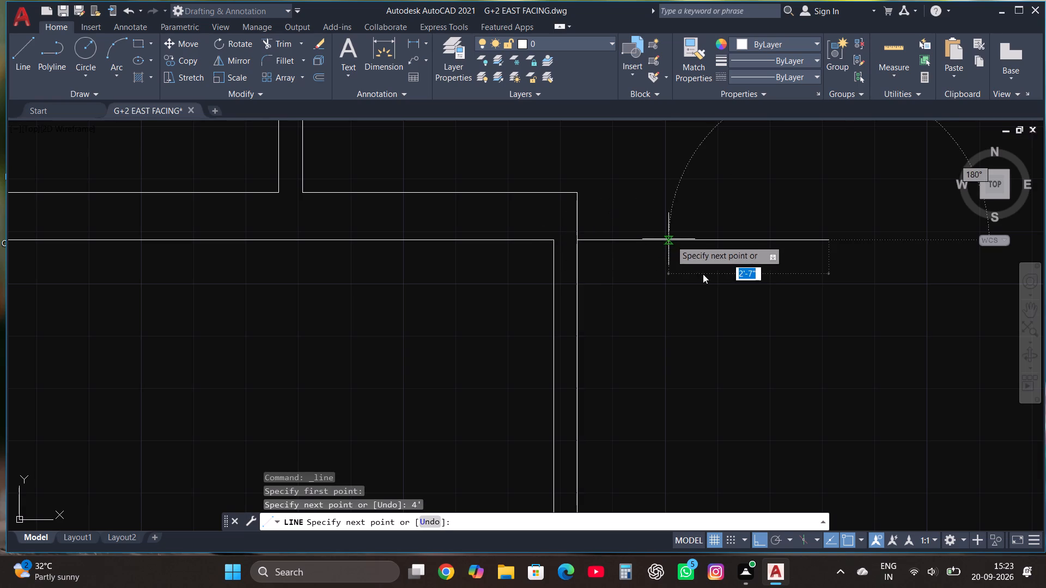
pyautogui.write("7'")
pyautogui.press('Return')
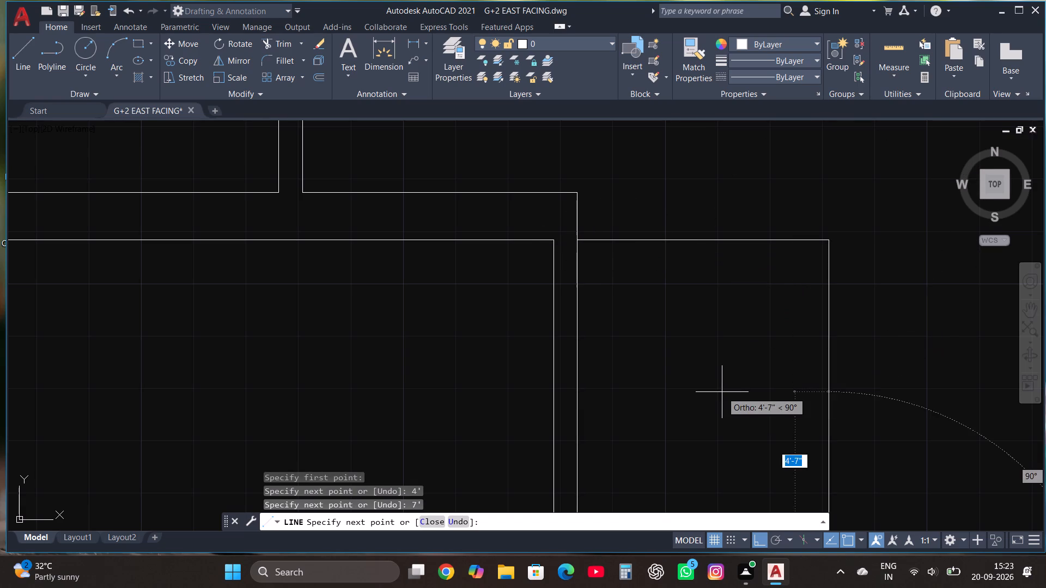
pyautogui.scroll(-3, 723, 316)
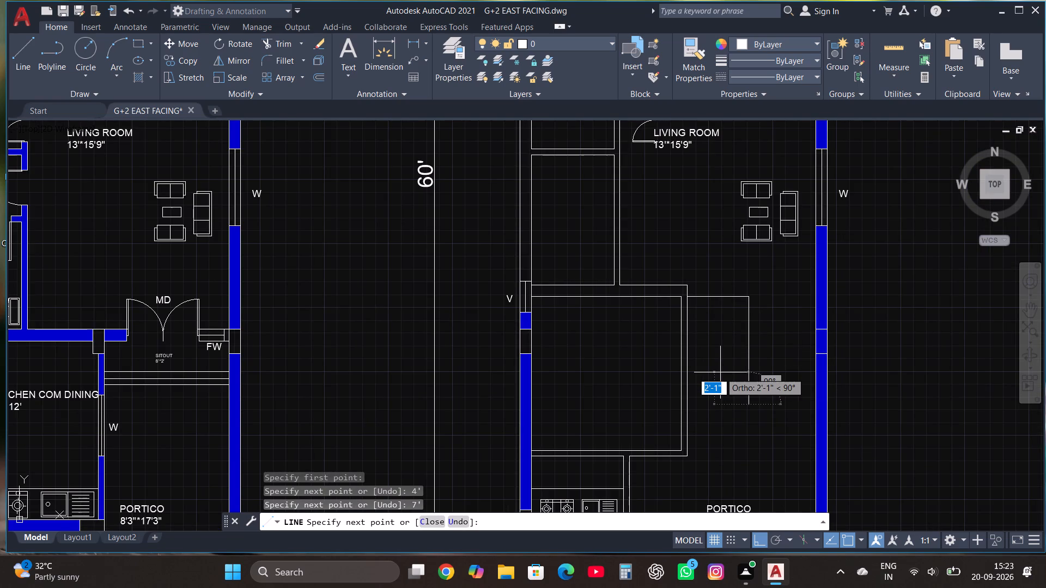
pyautogui.scroll(3, 696, 404)
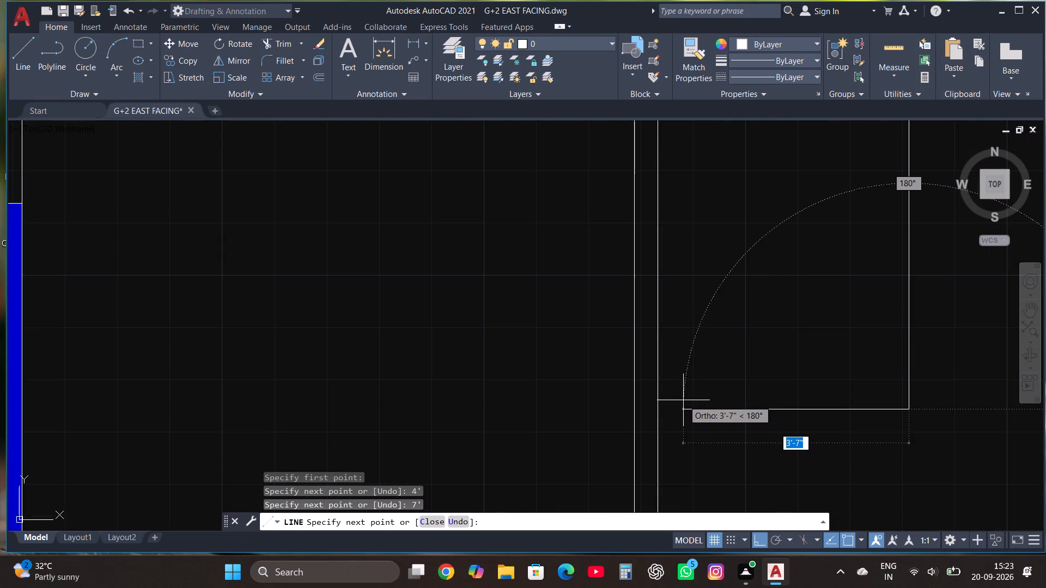
pyautogui.write("4'")
pyautogui.press('Return')
pyautogui.press('Escape')
# Draw lines extending the 4' wide outline south, level with the room's inner south line, joining its existing east side.
pyautogui.scroll(-3, 684, 406)
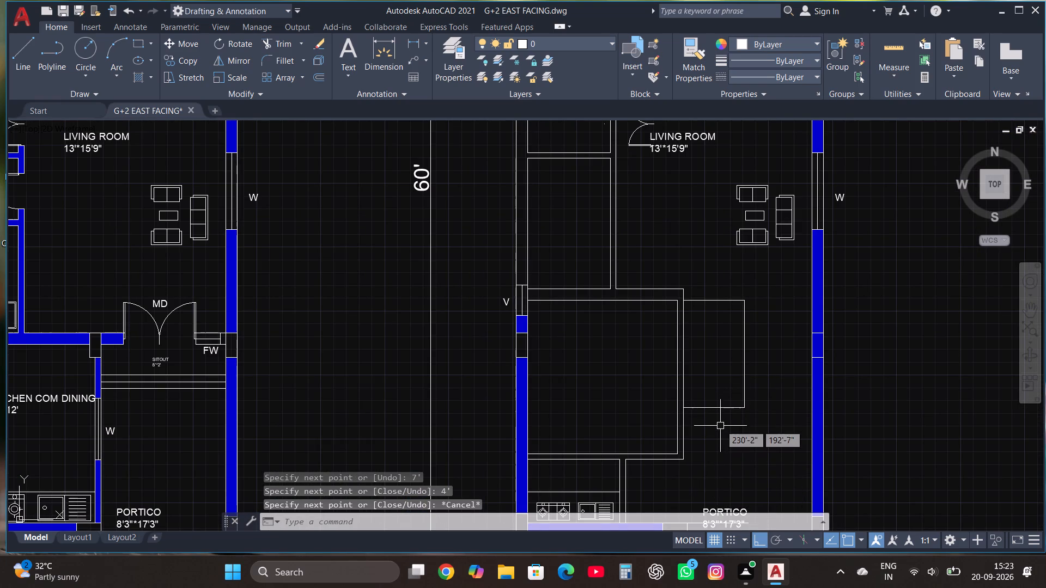
pyautogui.scroll(-1, 721, 422)
pyautogui.scroll(2, 715, 463)
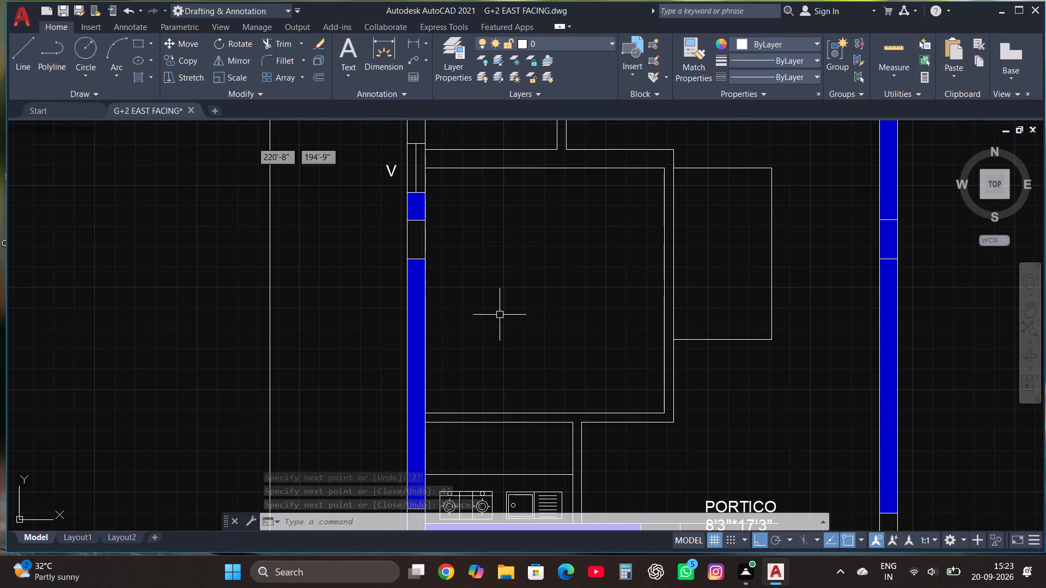
pyautogui.click(27, 45)
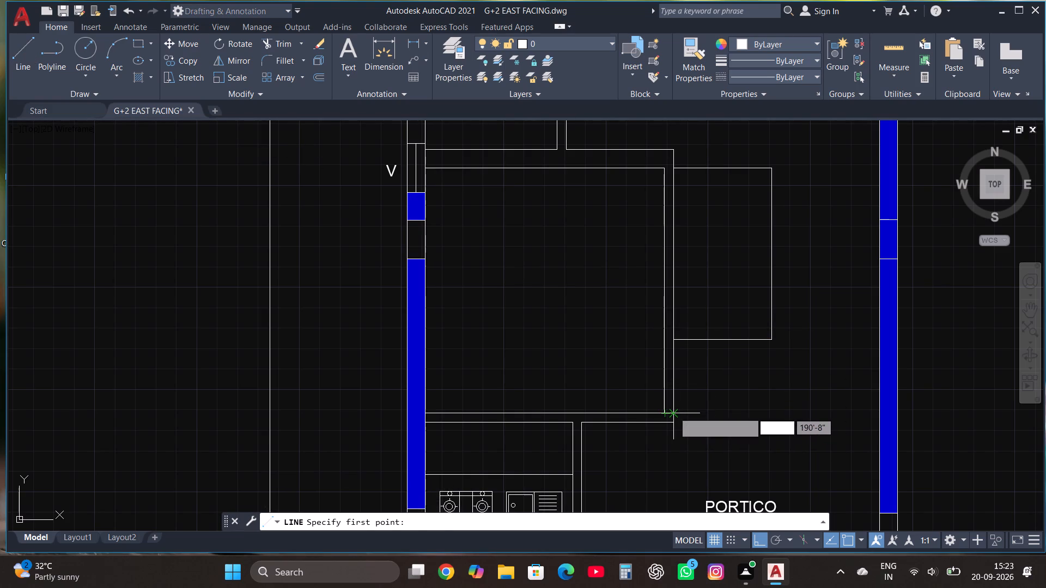
pyautogui.click(674, 412)
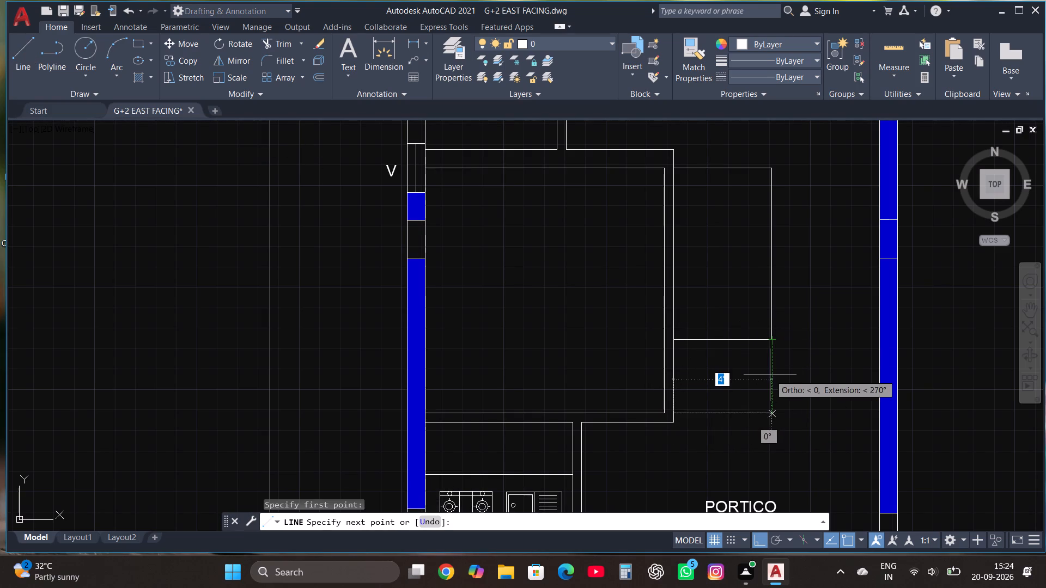
pyautogui.click(770, 378)
pyautogui.click(770, 323)
pyautogui.press('Escape')
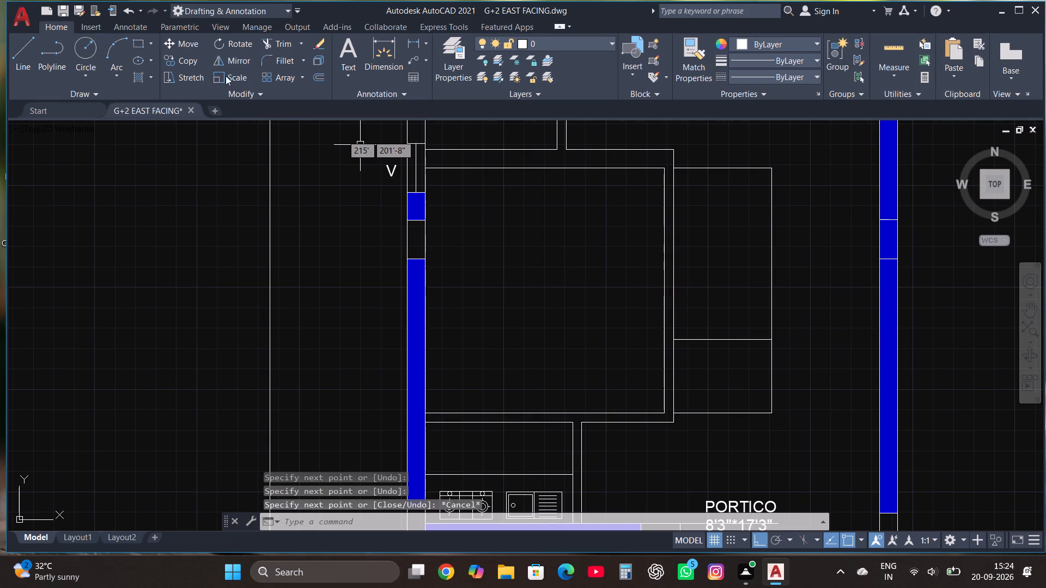
# Draw a line from the new room's northeast outer corner, running east just past the 4' wide area's east side.
pyautogui.click(21, 50)
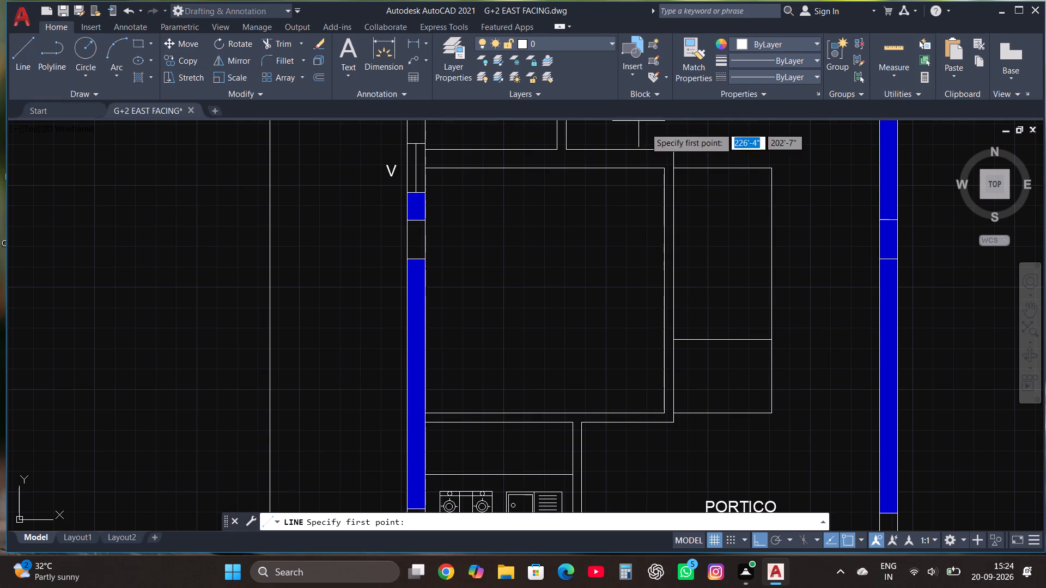
pyautogui.click(673, 150)
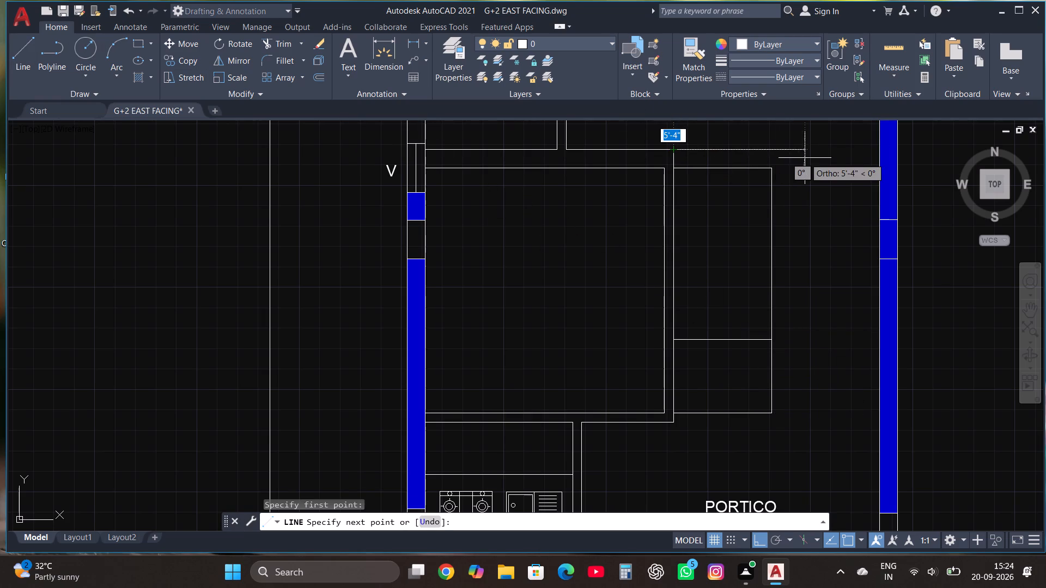
pyautogui.click(790, 151)
pyautogui.press('Escape')
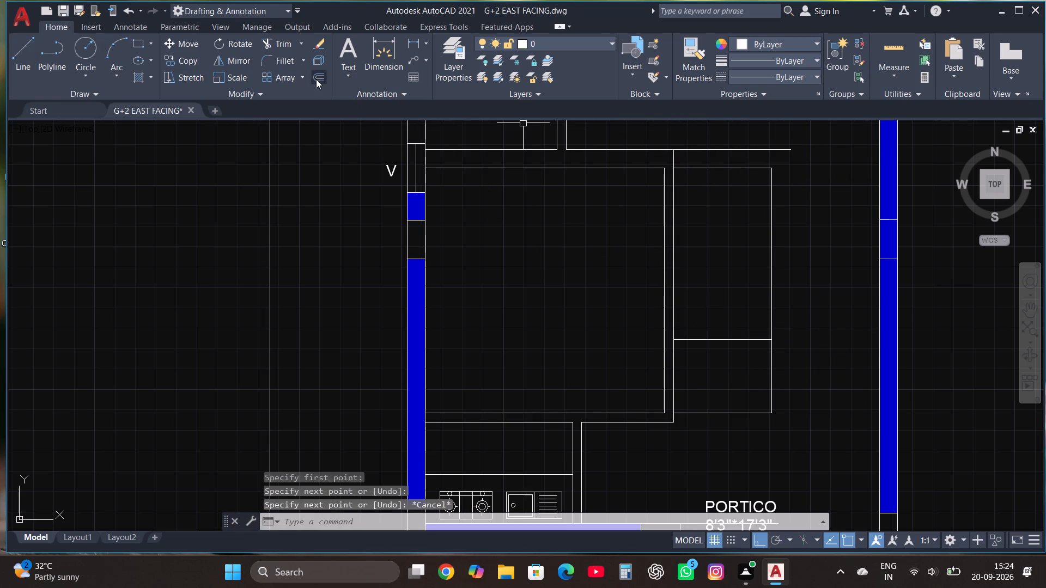
# Offset both east side lines and the south line of the 4' wide area outward by 4.5" to form its walls.
pyautogui.click(772, 308)
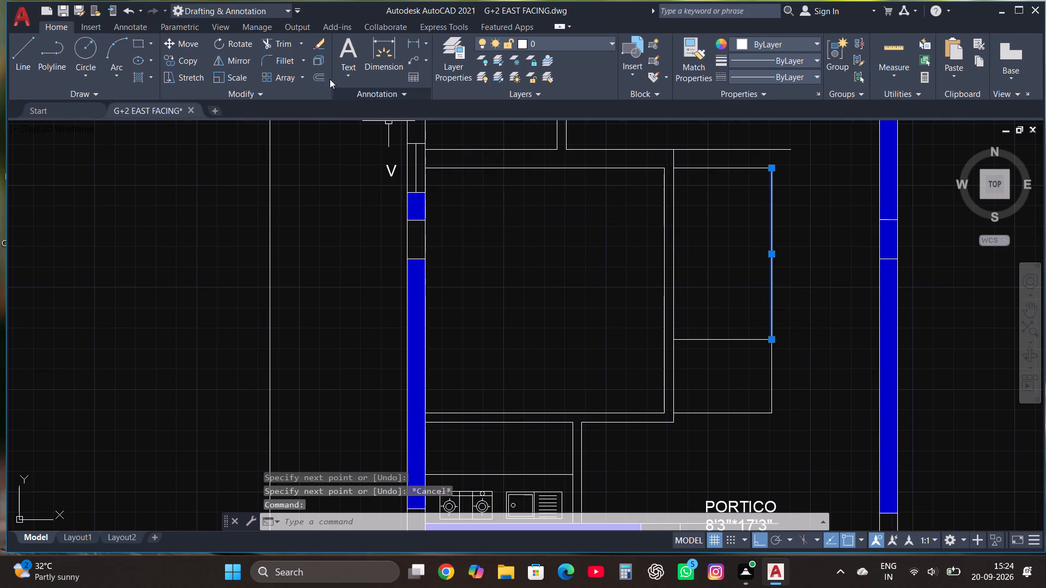
pyautogui.click(319, 84)
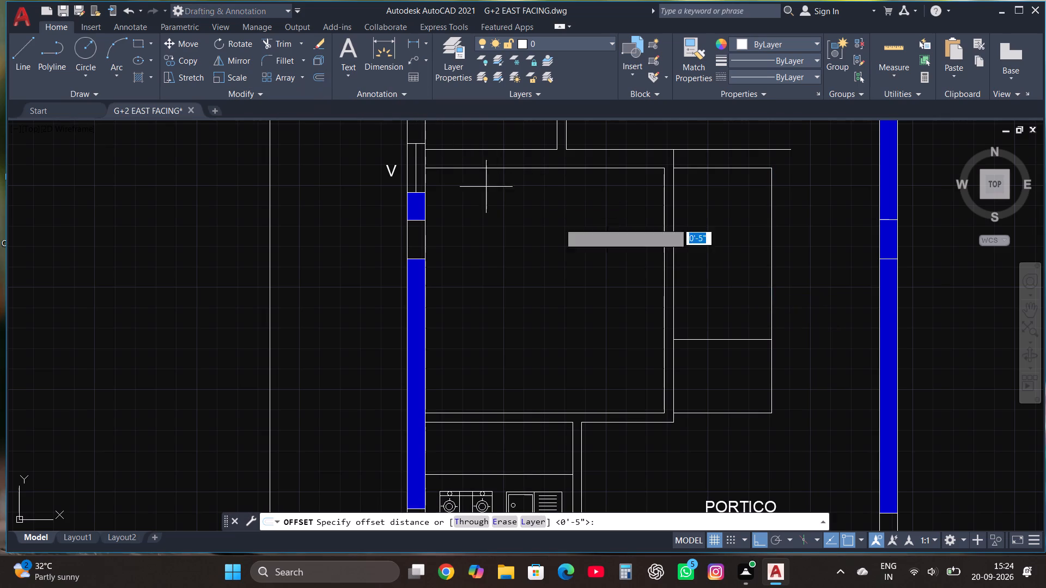
pyautogui.click(771, 262)
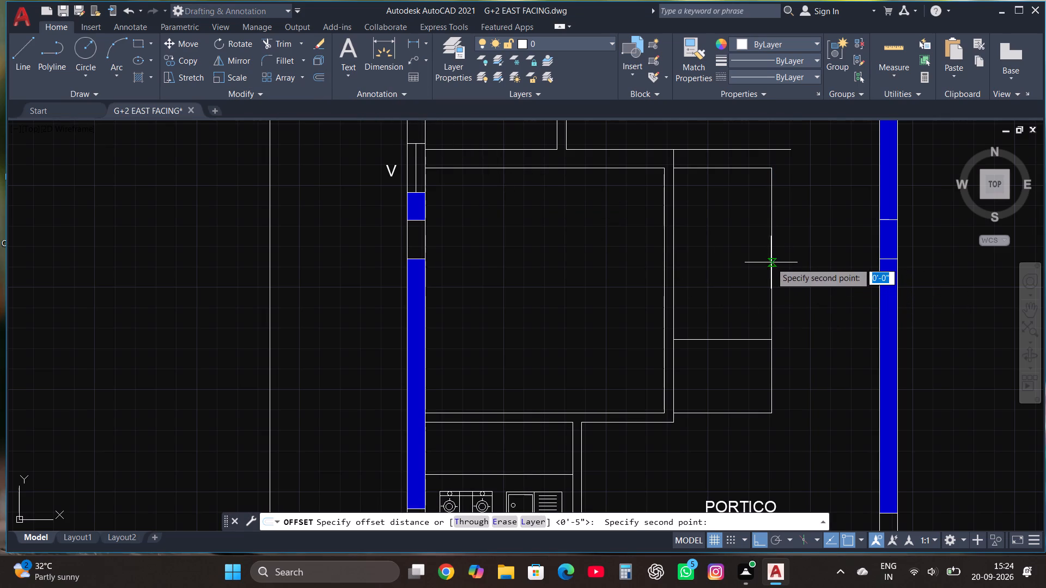
pyautogui.click(788, 268)
pyautogui.write('4.5"')
pyautogui.press('Return')
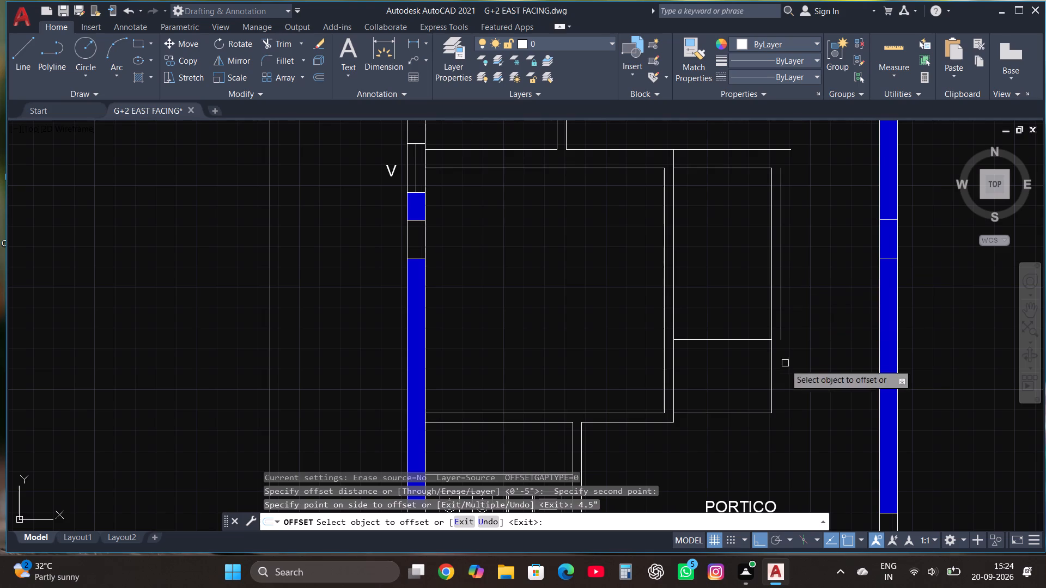
pyautogui.click(768, 414)
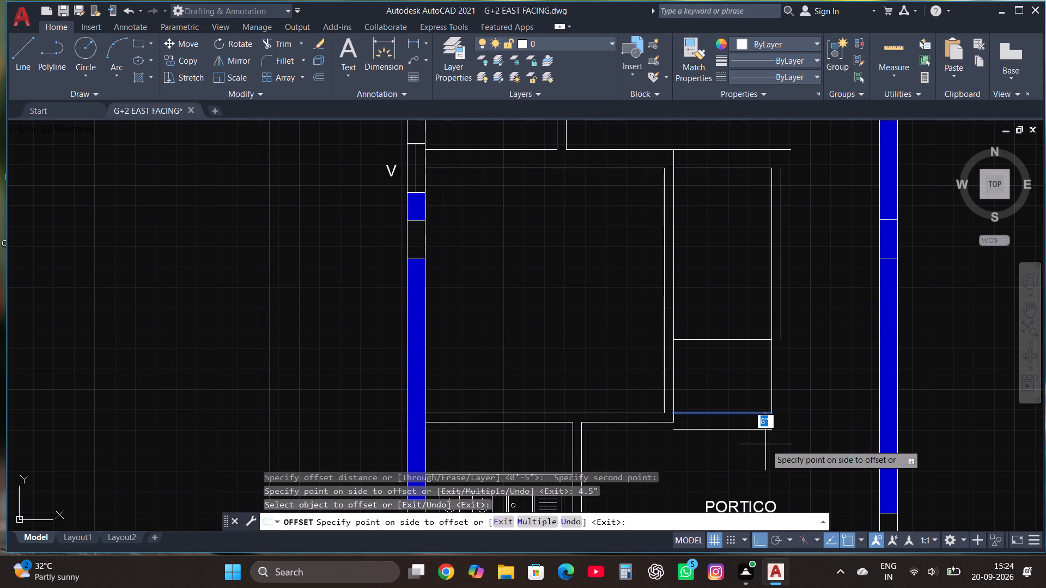
pyautogui.write('4.5"')
pyautogui.press('Return')
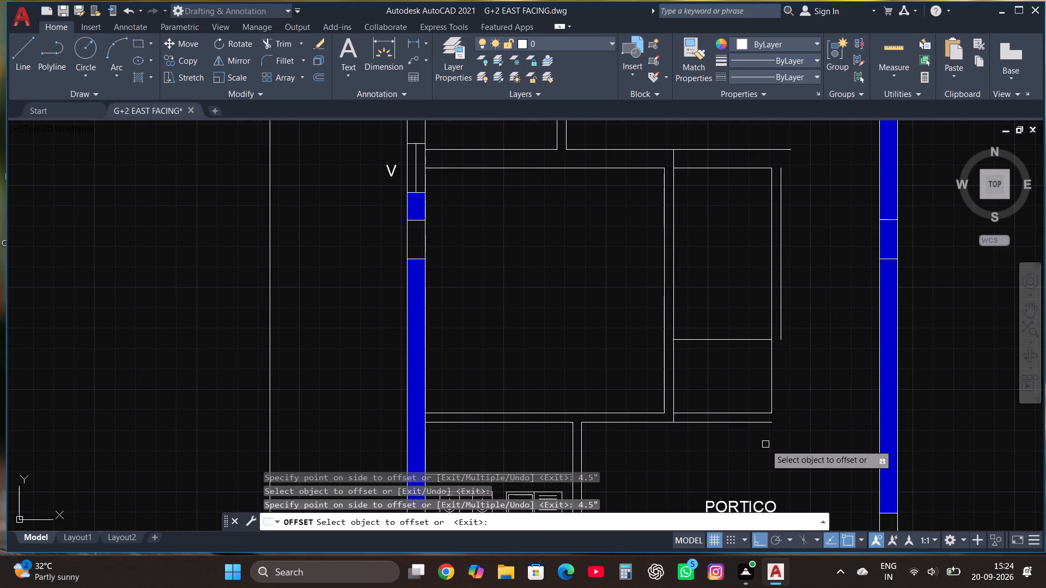
pyautogui.click(773, 385)
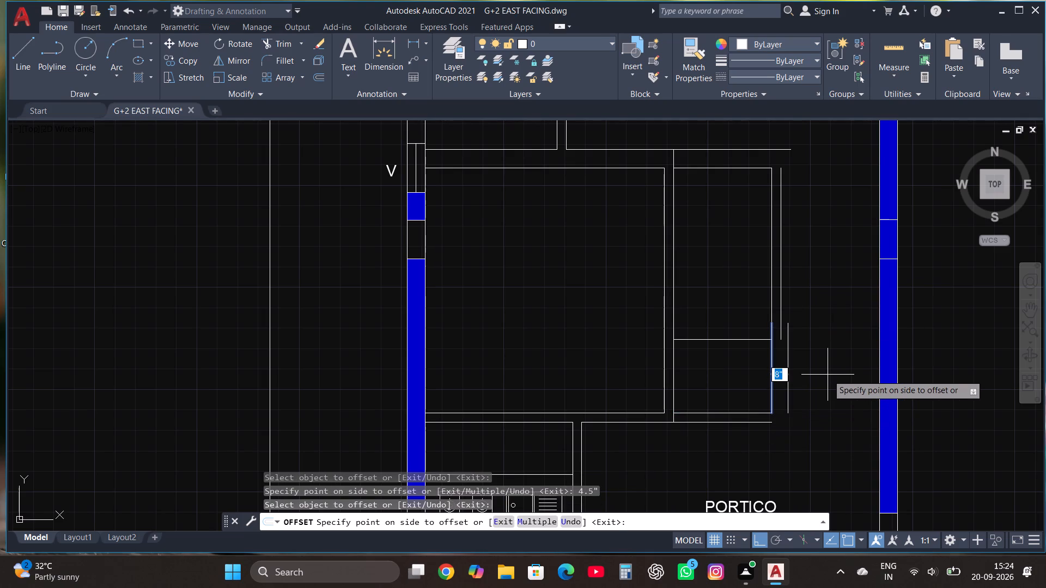
pyautogui.write('4.5"')
pyautogui.press('Return')
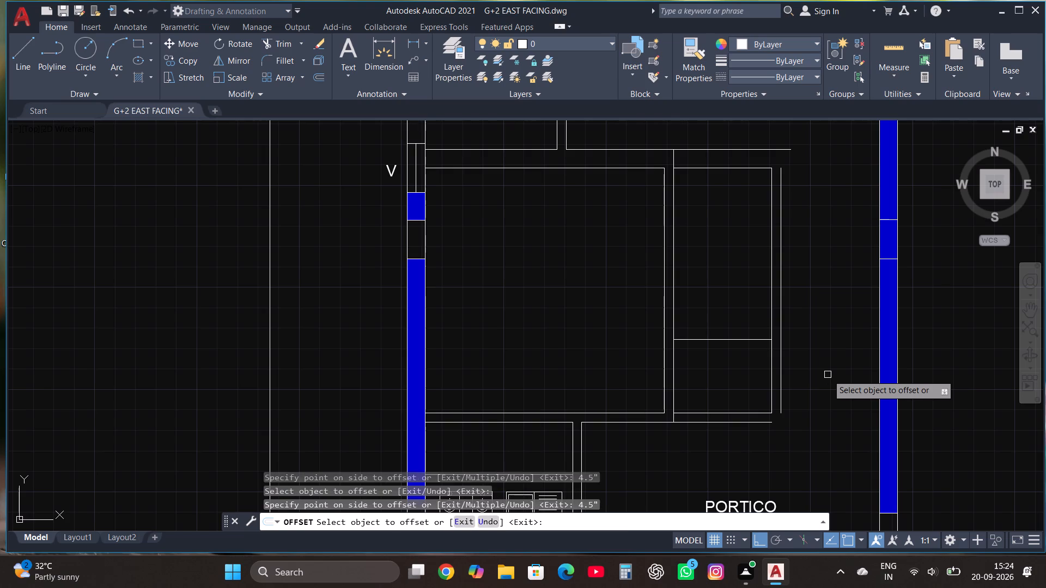
pyautogui.press('Escape')
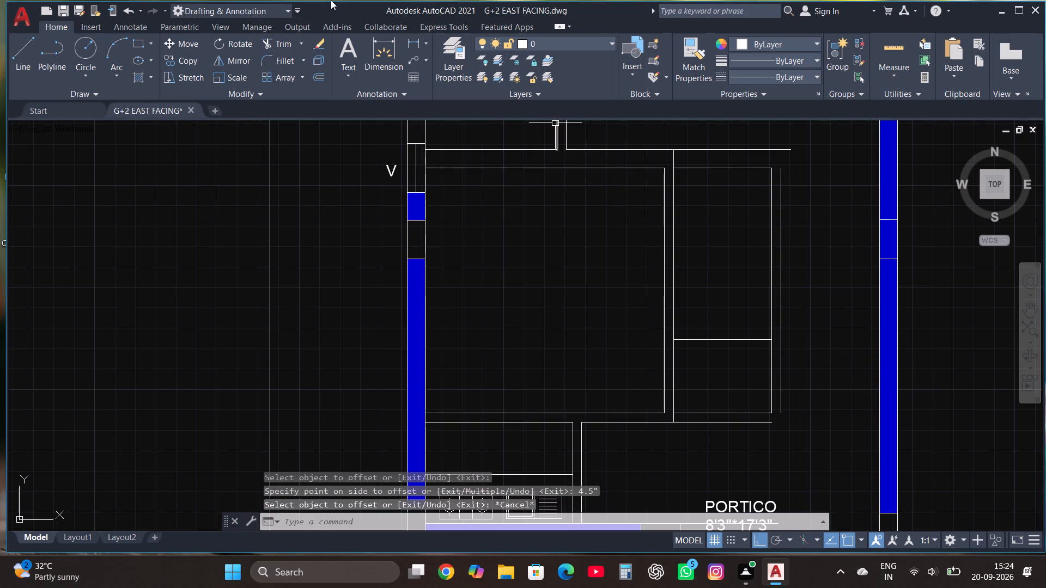
# Fillet the 4' wide area's outer wall lines into closed corners at the northeast and southeast.
pyautogui.click(285, 59)
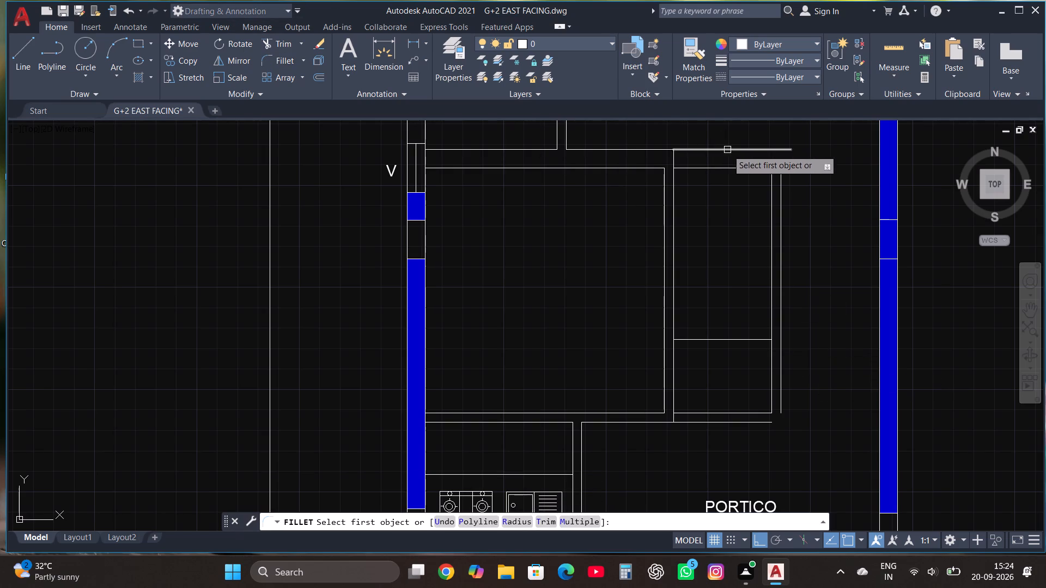
pyautogui.click(727, 150)
pyautogui.click(784, 185)
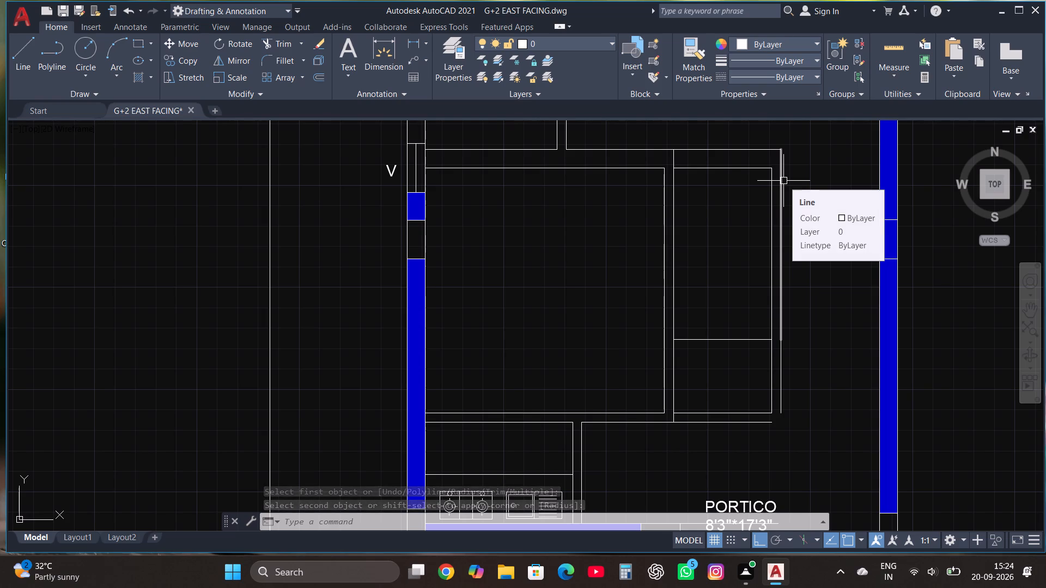
pyautogui.click(278, 66)
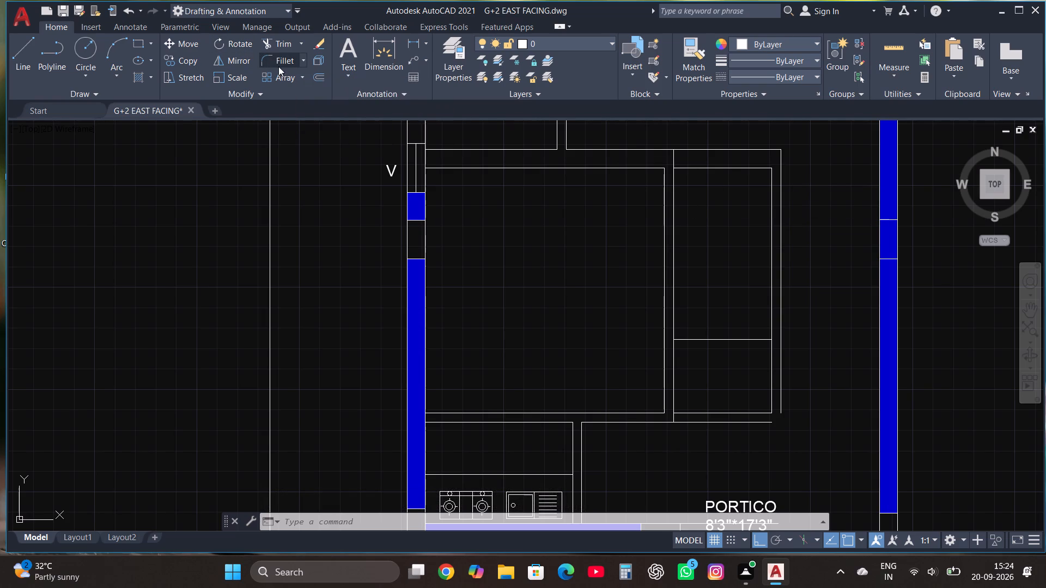
pyautogui.click(766, 424)
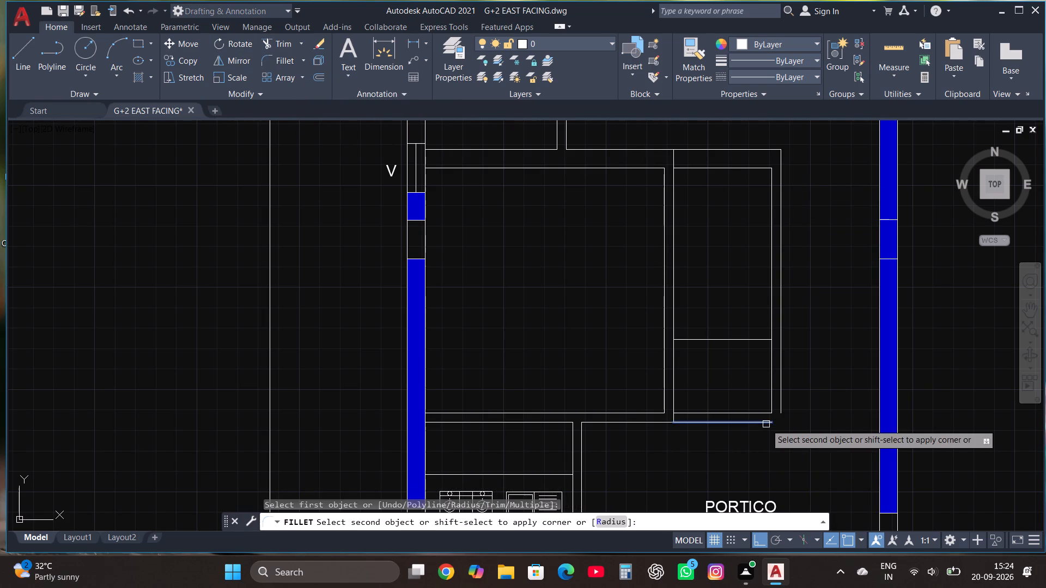
pyautogui.click(777, 405)
pyautogui.click(781, 407)
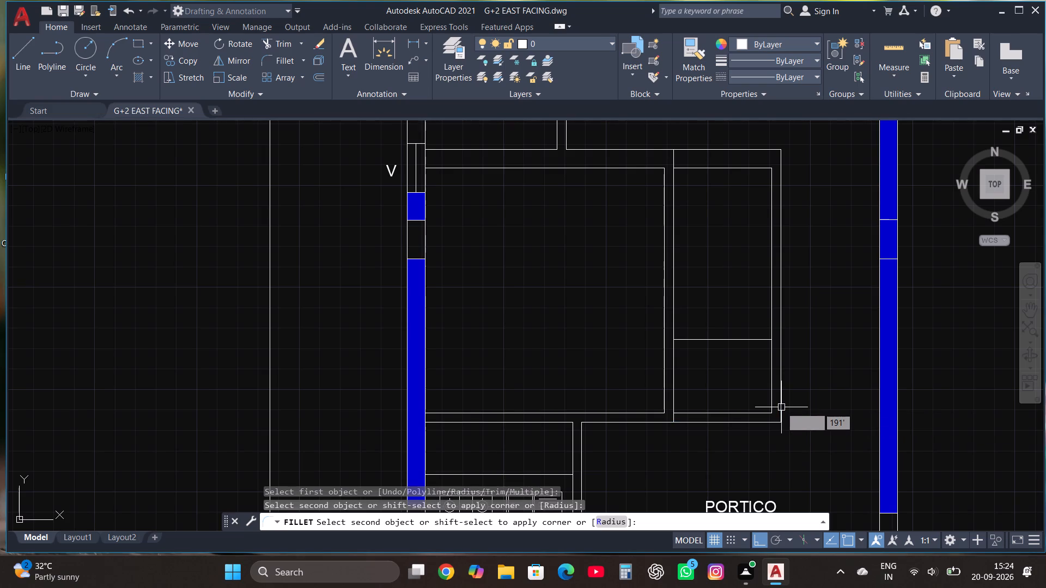
pyautogui.press('Escape')
# Trim the room's outer east wall line where it crosses the south wall thickness beside the 4' wide area.
pyautogui.scroll(2, 679, 452)
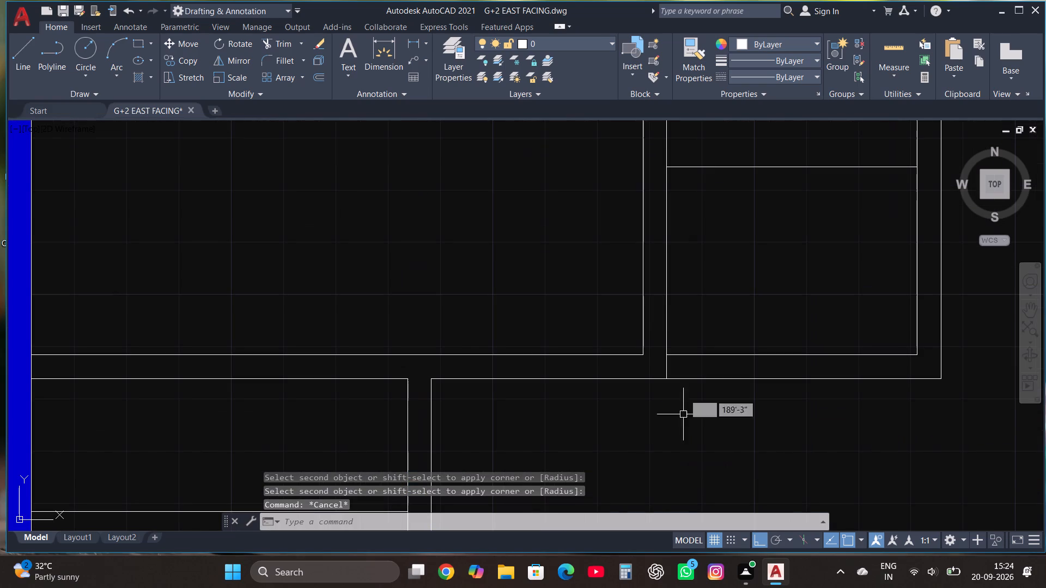
pyautogui.click(287, 47)
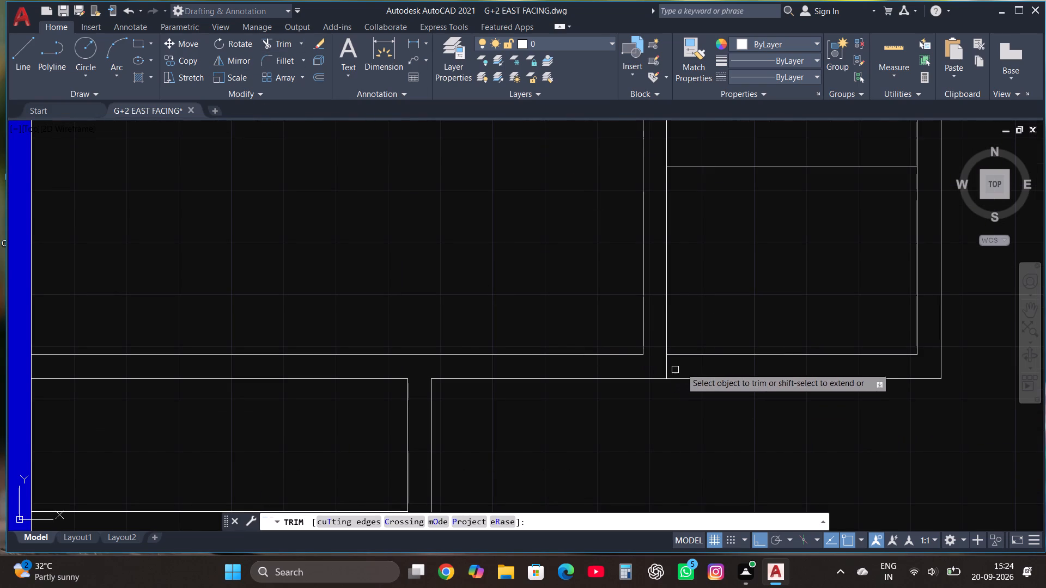
pyautogui.click(667, 368)
pyautogui.press('Escape')
# Copy the dividing line inside the 4' wide area a short distance north of itself.
pyautogui.scroll(-3, 667, 368)
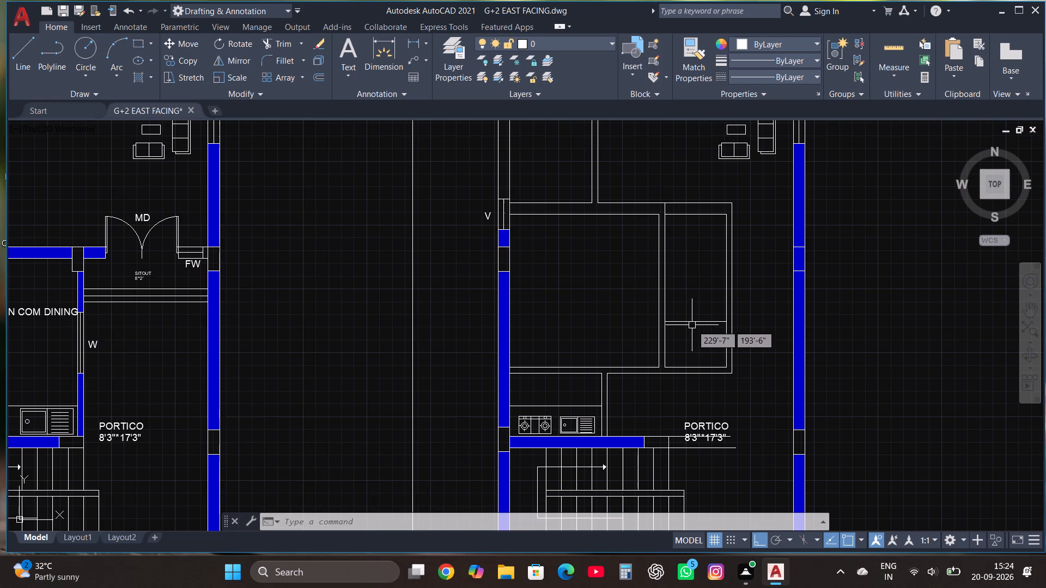
pyautogui.click(692, 324)
pyautogui.click(193, 59)
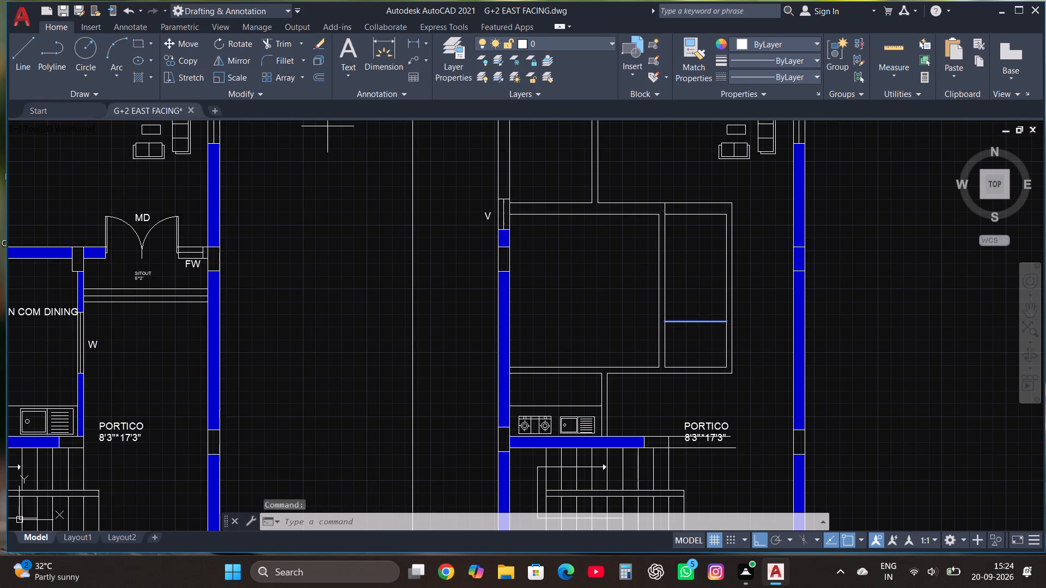
pyautogui.scroll(1, 692, 319)
pyautogui.click(697, 322)
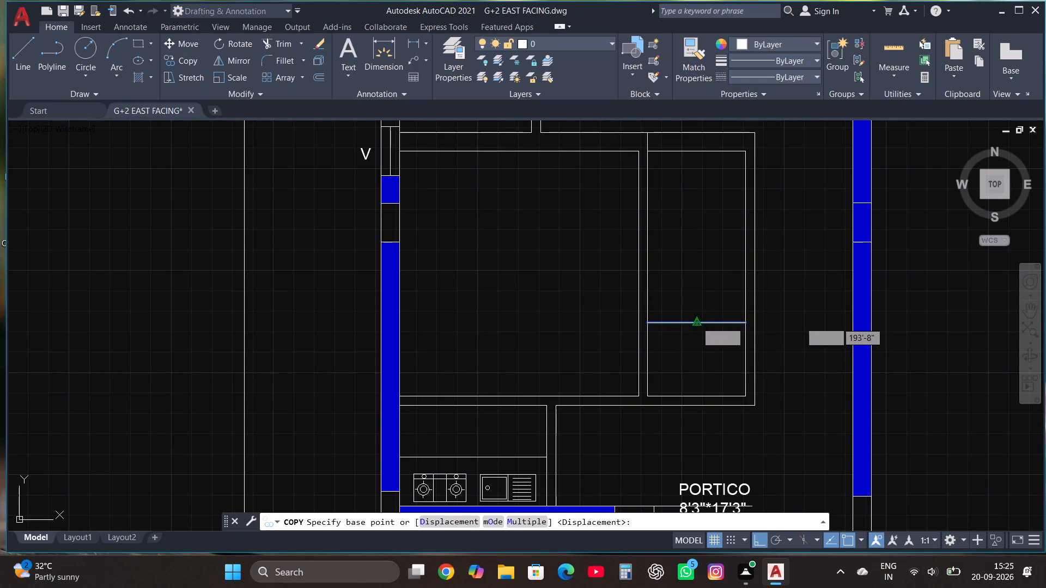
pyautogui.click(696, 310)
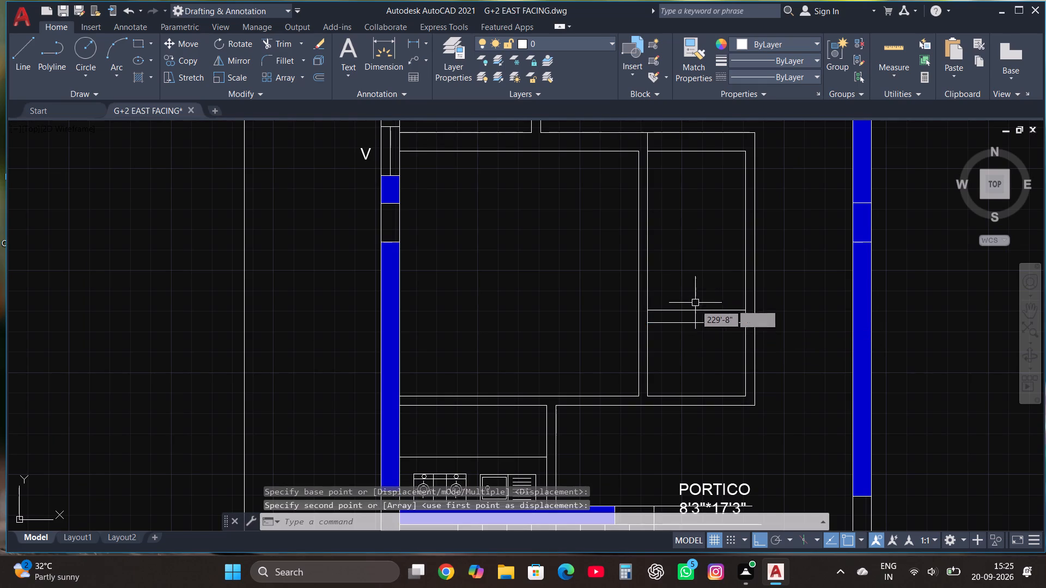
pyautogui.press('Escape')
# Measure the gap between the two dividing lines with the Dimension tool, without placing a dimension.
pyautogui.click(374, 43)
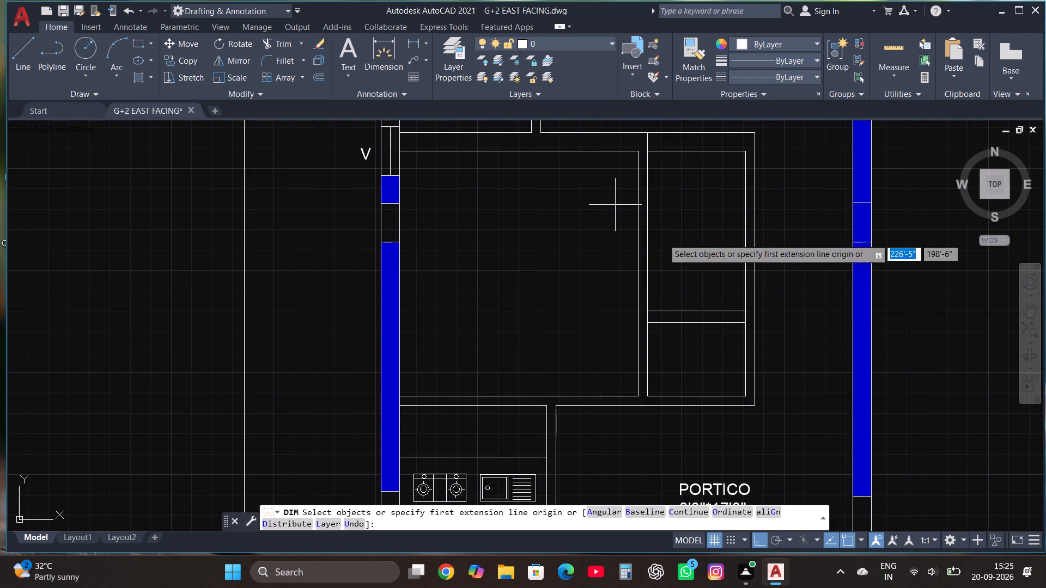
pyautogui.scroll(2, 732, 329)
pyautogui.click(768, 315)
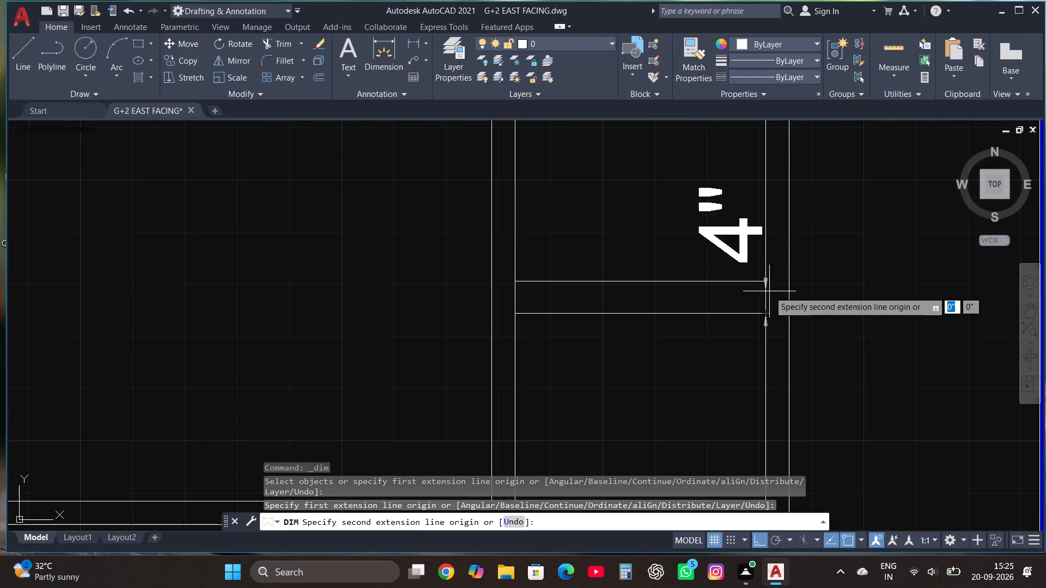
pyautogui.press('Escape')
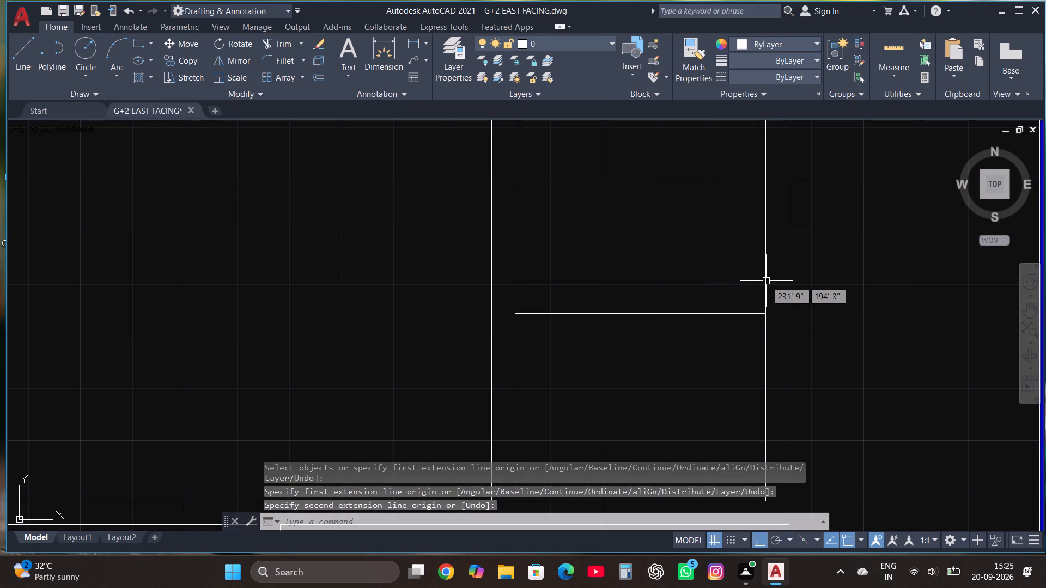
# Shift the copied dividing line 1.5" south, toward the original line, to set the partition wall's thickness.
pyautogui.click(707, 285)
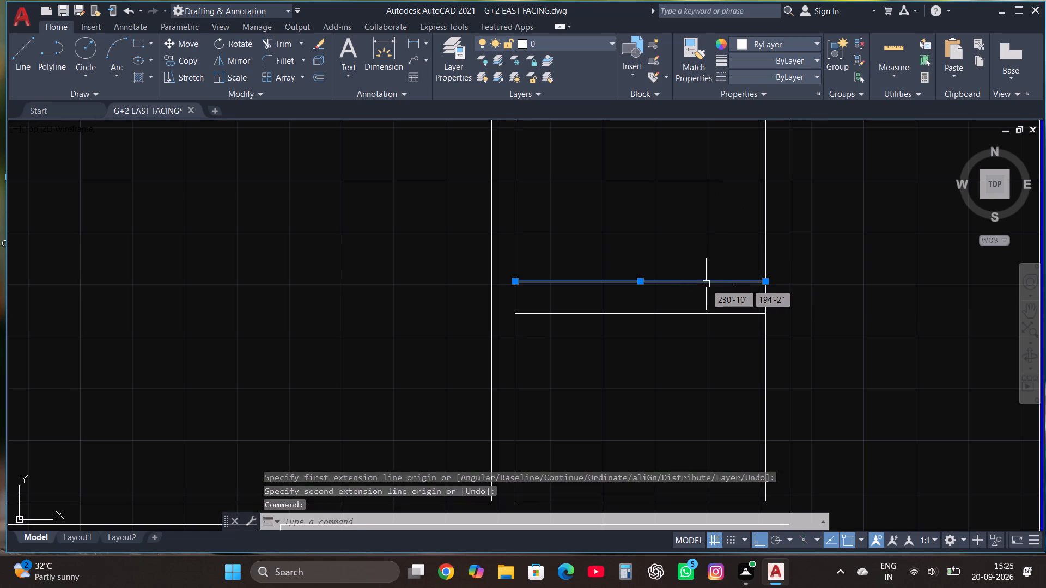
pyautogui.click(638, 284)
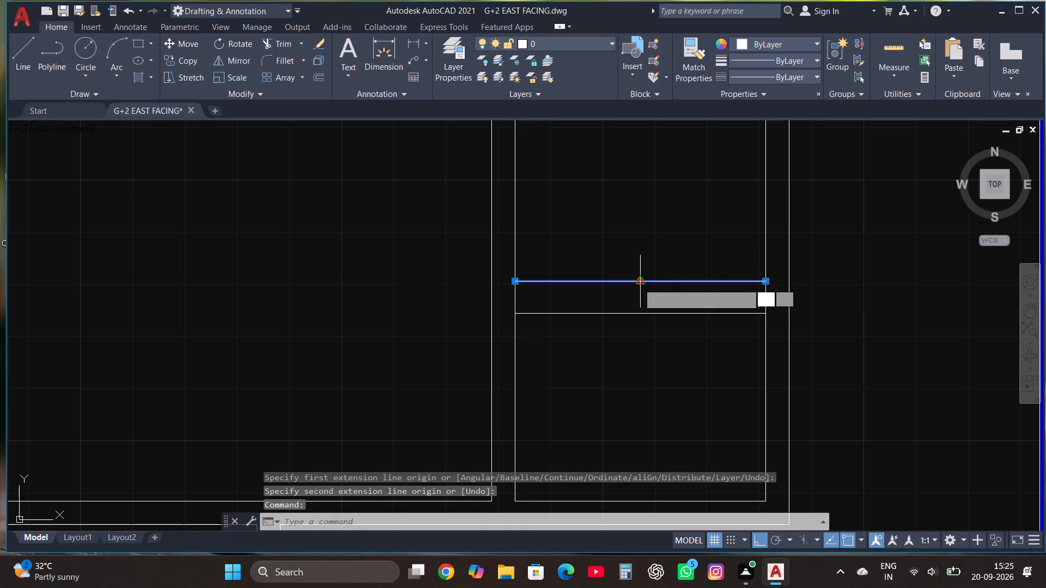
pyautogui.write('1.5"')
pyautogui.press('Return')
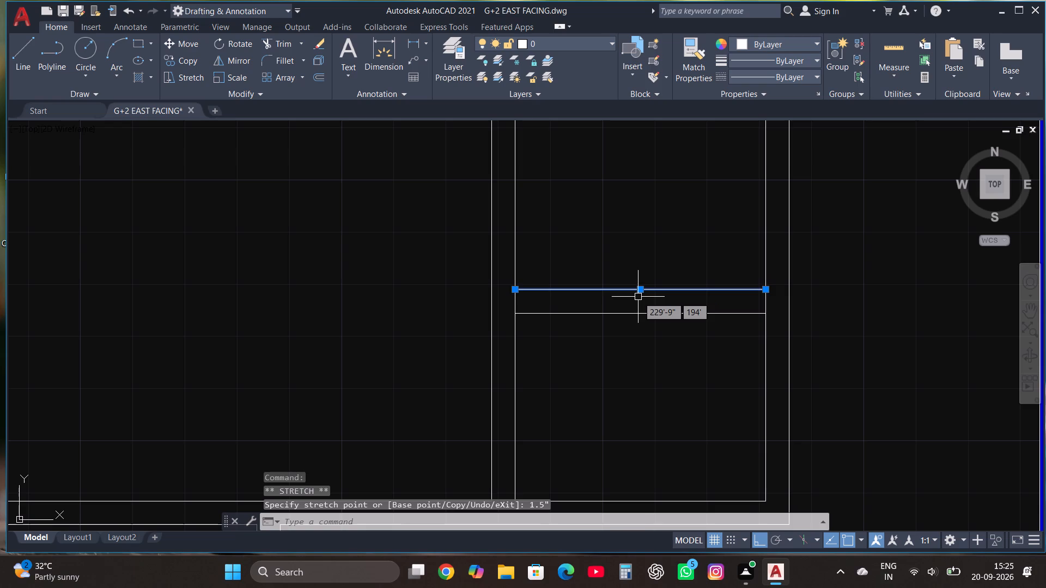
pyautogui.press('Escape')
# Trim away the staircase north wall's two lines extending east past the stair edge into the portico, including the remnant across its label.
pyautogui.scroll(-3, 638, 298)
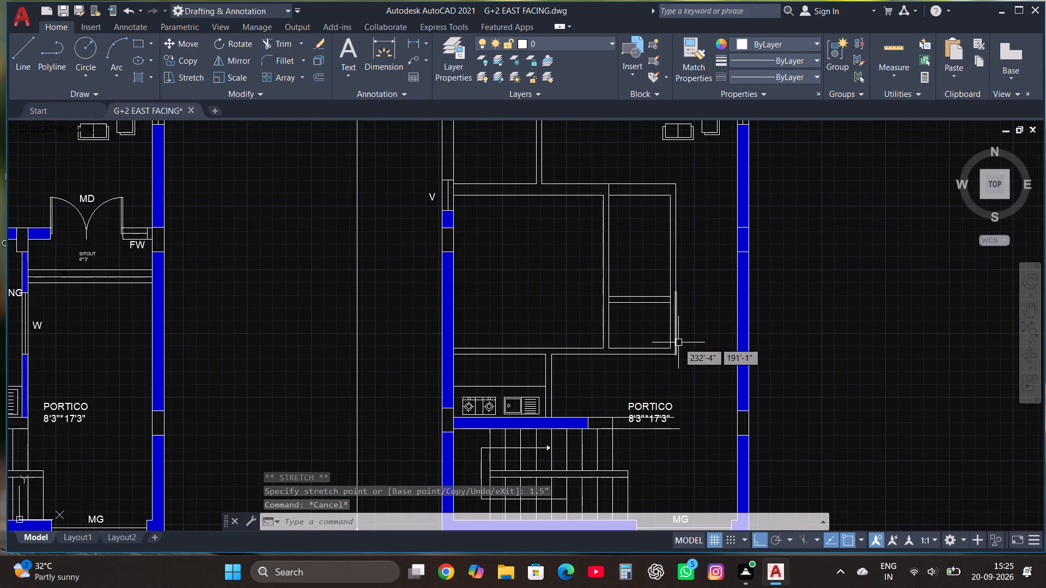
pyautogui.scroll(-1, 676, 307)
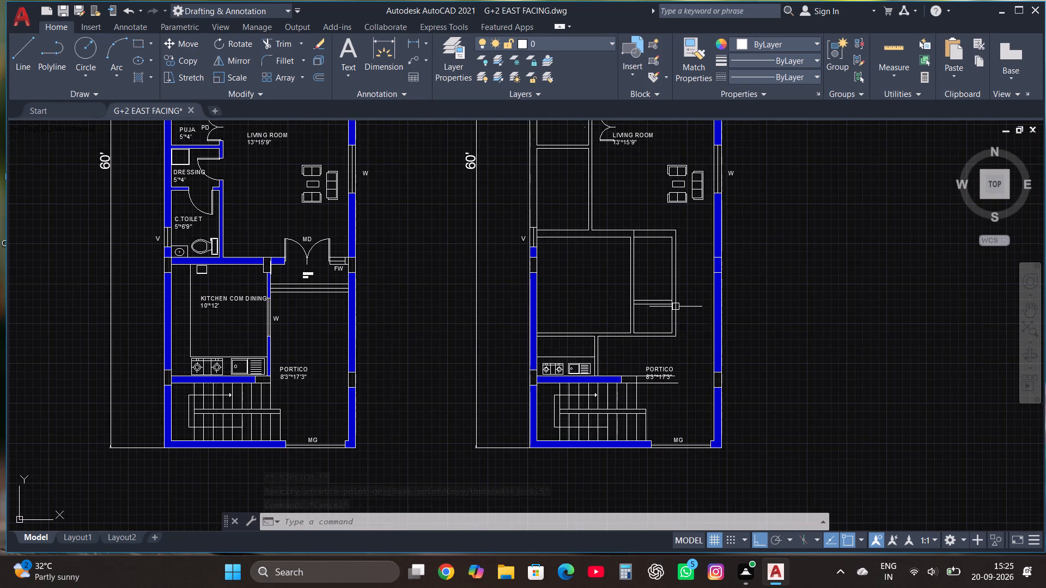
pyautogui.scroll(1, 677, 406)
pyautogui.scroll(3, 632, 352)
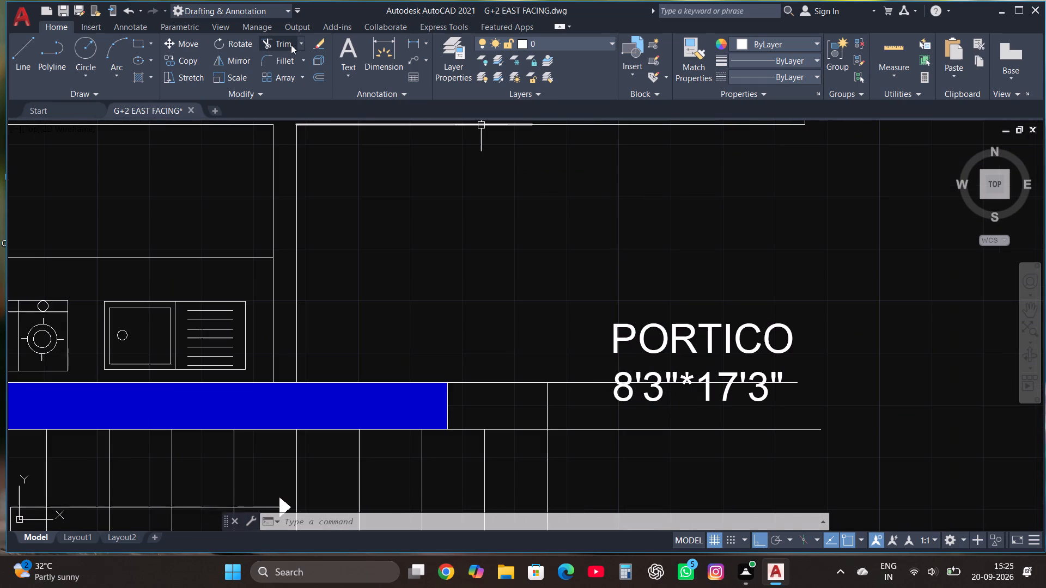
pyautogui.click(284, 43)
pyautogui.click(548, 364)
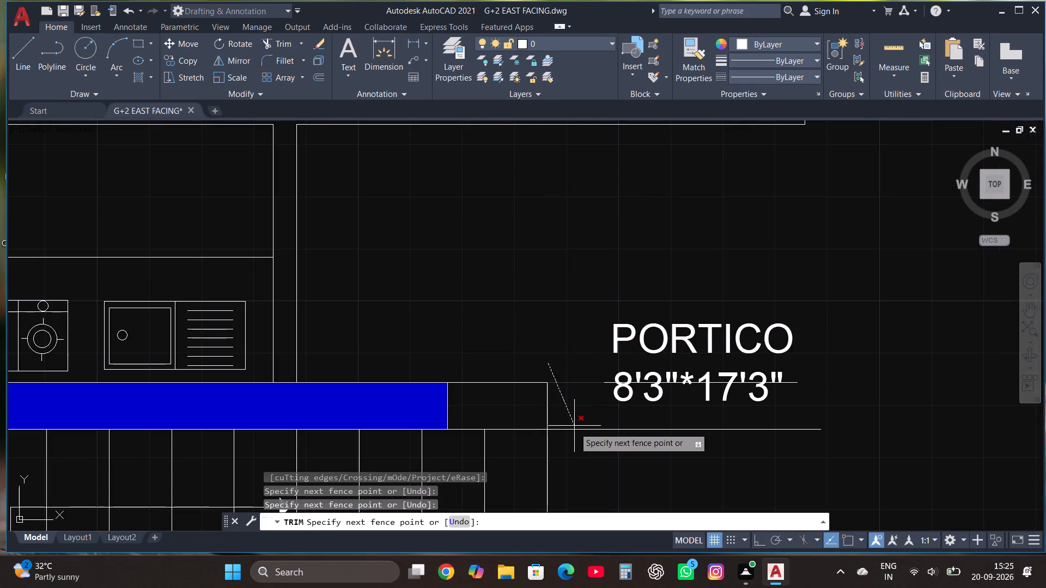
pyautogui.click(575, 430)
pyautogui.click(609, 382)
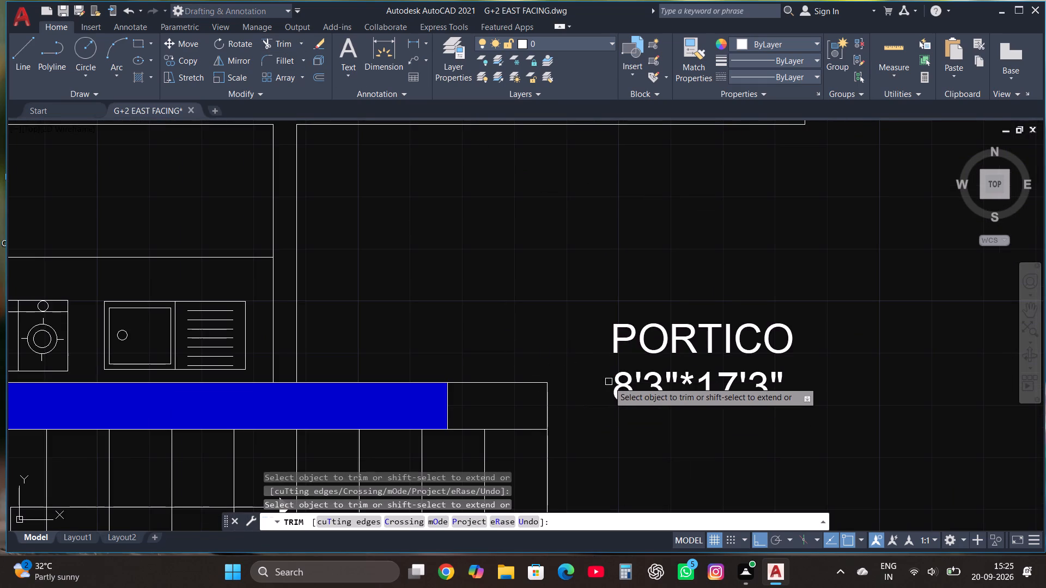
pyautogui.scroll(-1, 625, 247)
pyautogui.press('Escape')
pyautogui.scroll(-2, 625, 247)
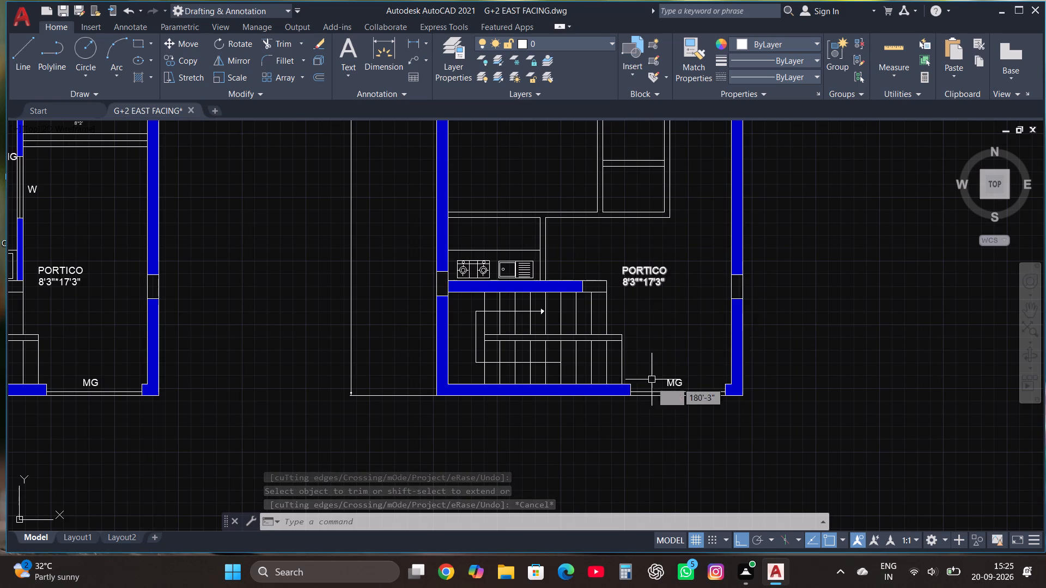
# Delete the PORTICO 8'3"*17'3" label from the copied floor plan.
pyautogui.scroll(-1, 648, 405)
pyautogui.scroll(1, 643, 306)
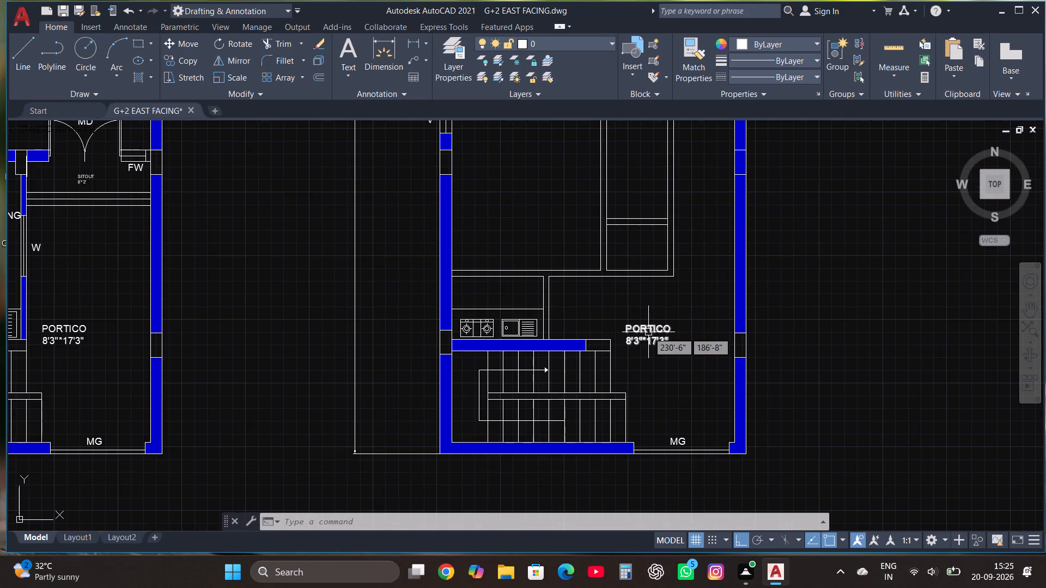
pyautogui.click(648, 332)
pyautogui.press('Delete')
# Draw a line from the staircase north wall's southeast corner east to align with the 4' wide area's outer wall, continuing north to meet it.
pyautogui.scroll(1, 632, 370)
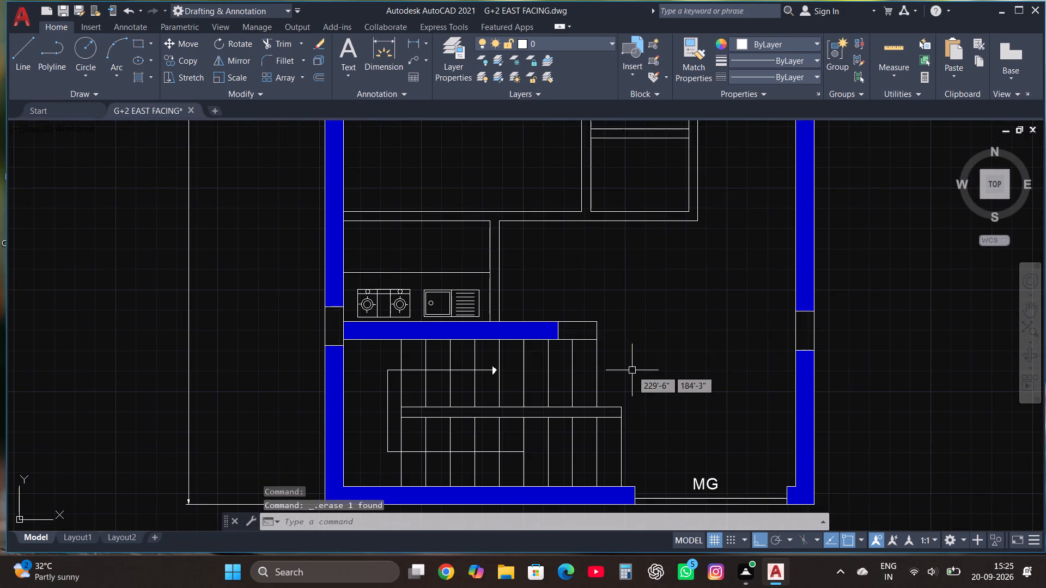
pyautogui.scroll(-1, 745, 272)
pyautogui.scroll(1, 740, 243)
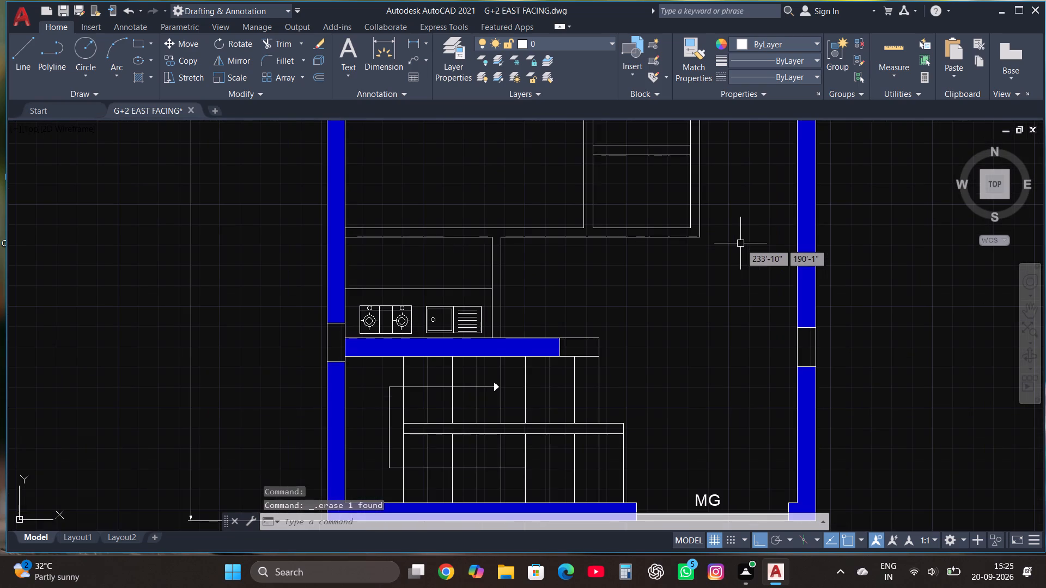
pyautogui.click(19, 47)
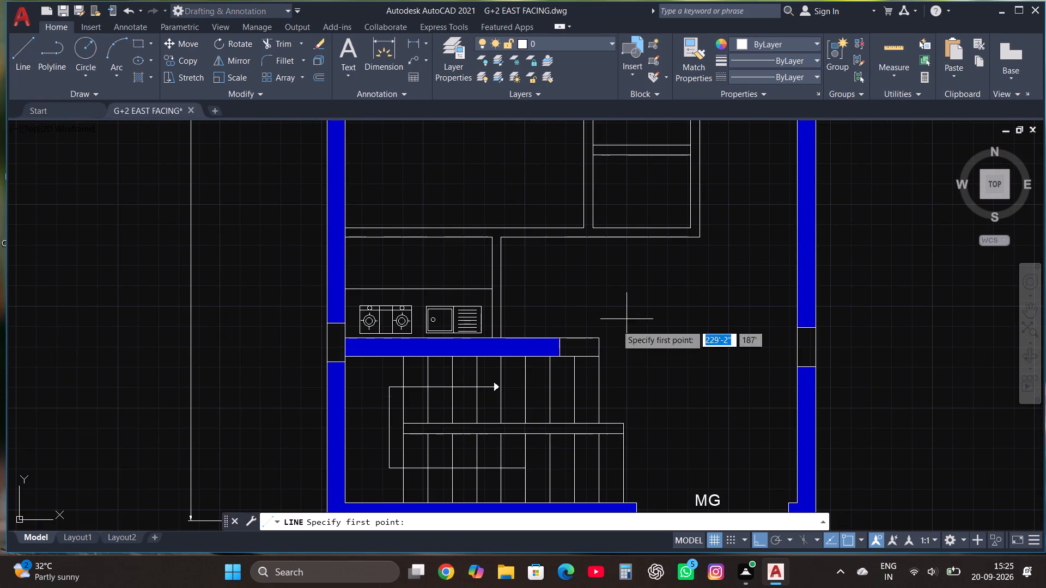
pyautogui.click(600, 358)
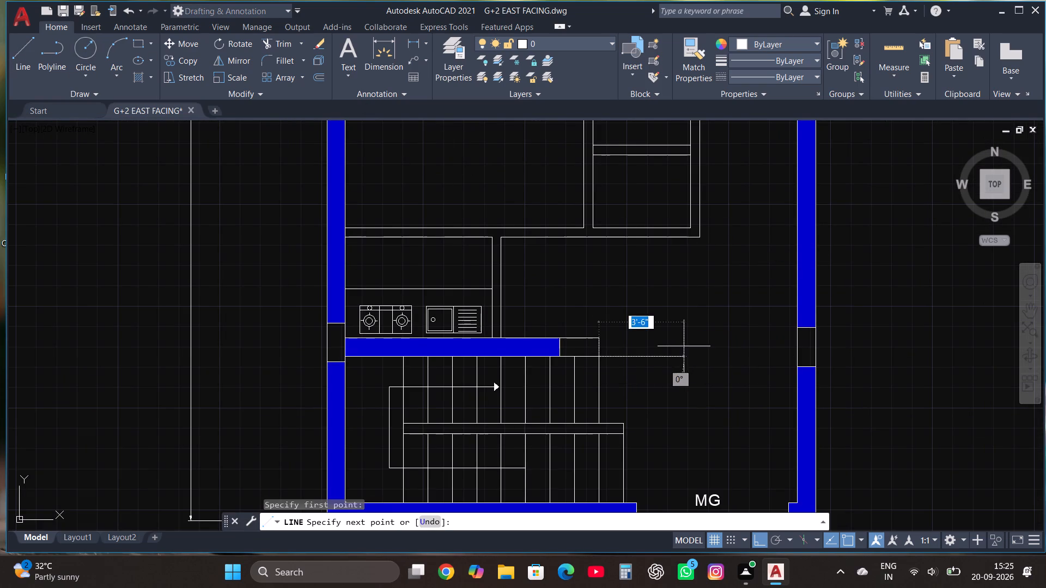
pyautogui.click(697, 297)
pyautogui.click(699, 231)
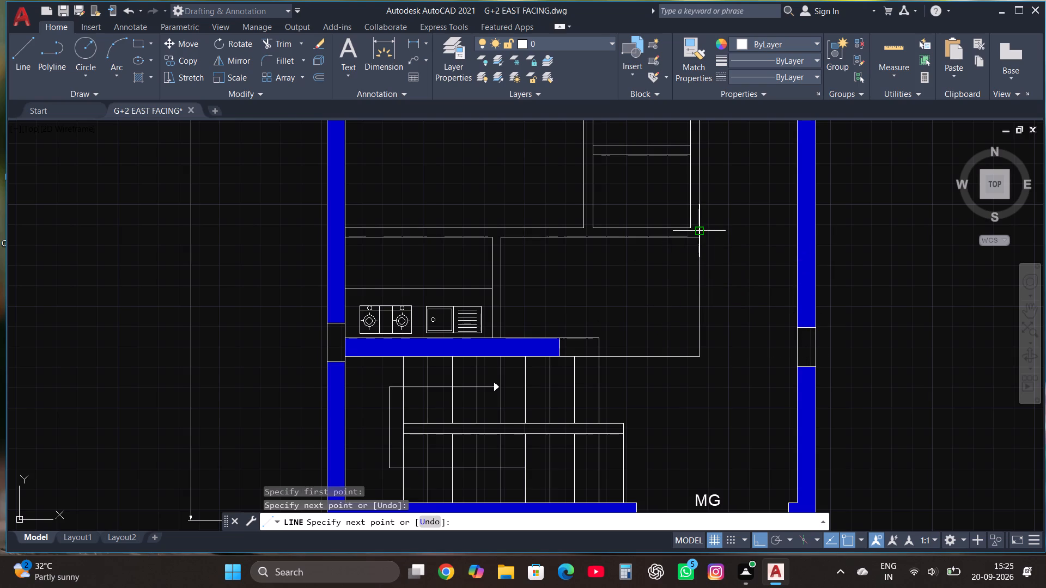
pyautogui.press('Escape')
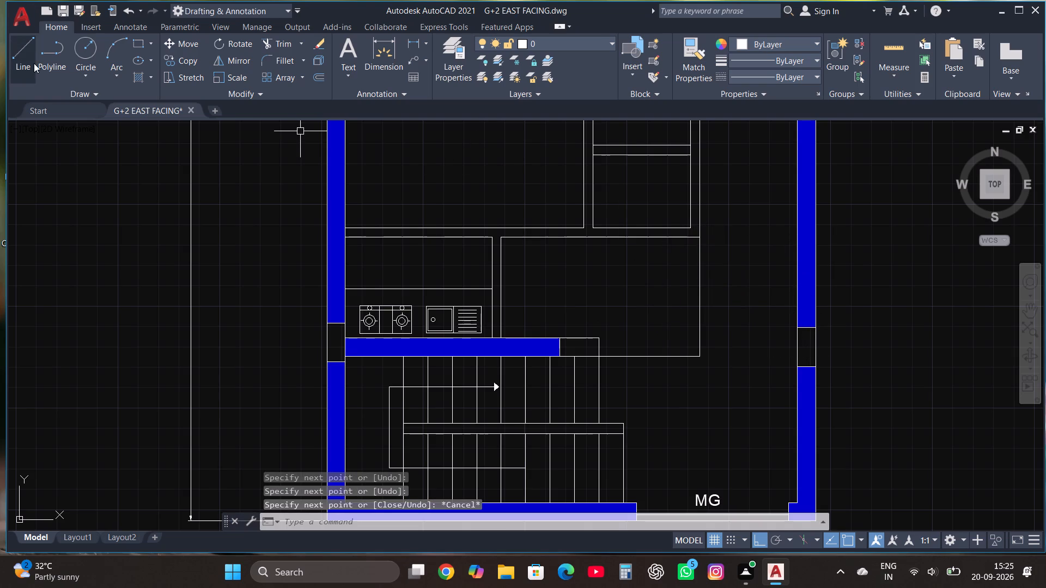
# Offset the new vertical line 4.5" to the west to form the room's east wall.
pyautogui.click(702, 344)
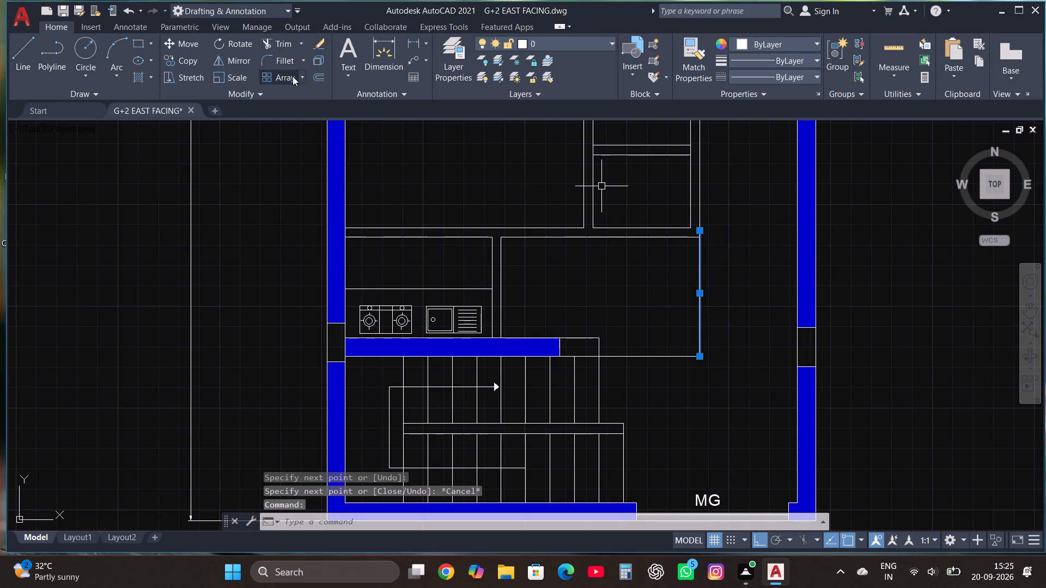
pyautogui.click(316, 80)
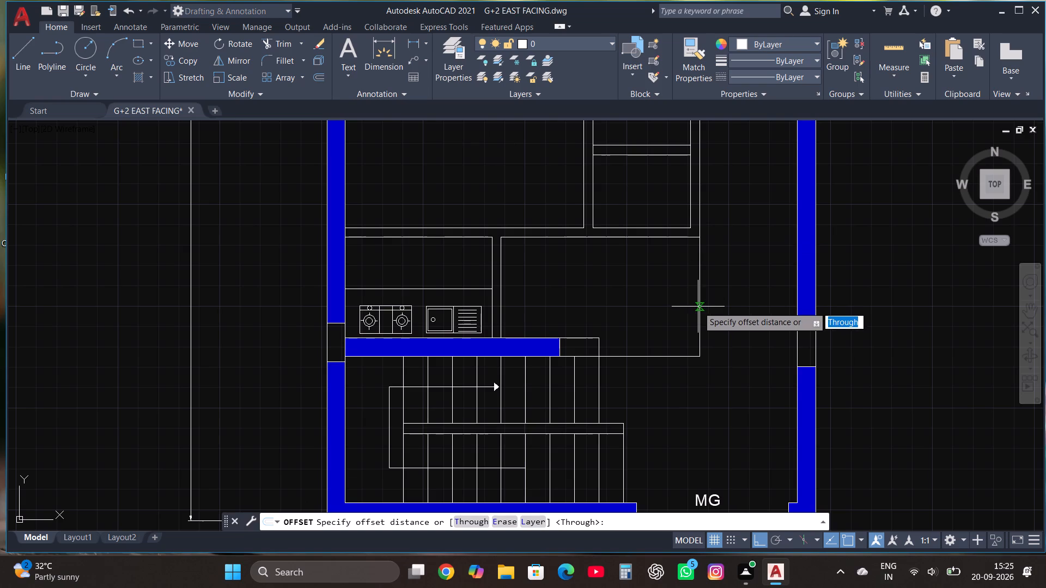
pyautogui.click(700, 307)
pyautogui.click(688, 302)
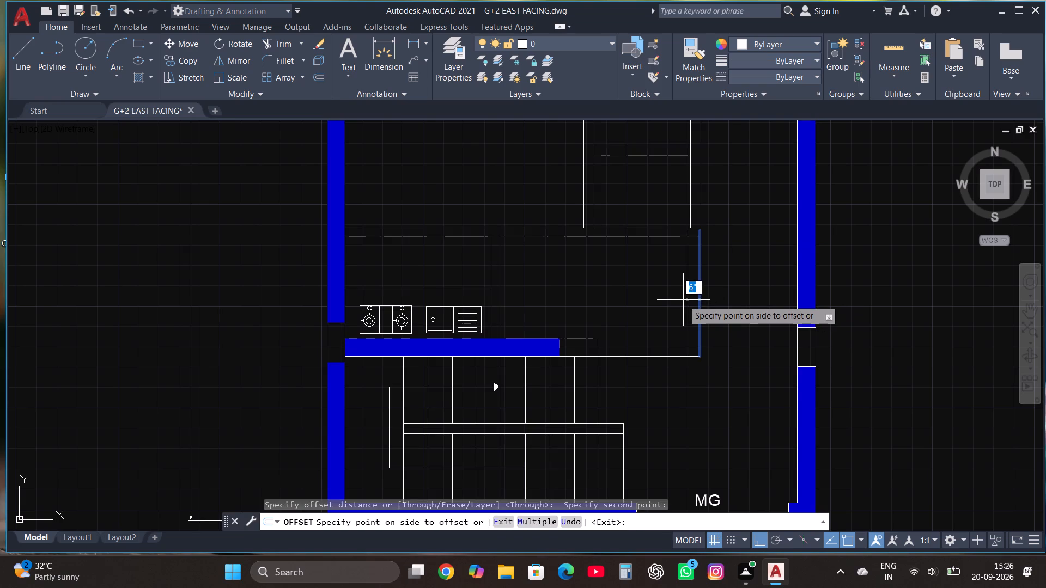
pyautogui.write('4.5"')
pyautogui.press('Return')
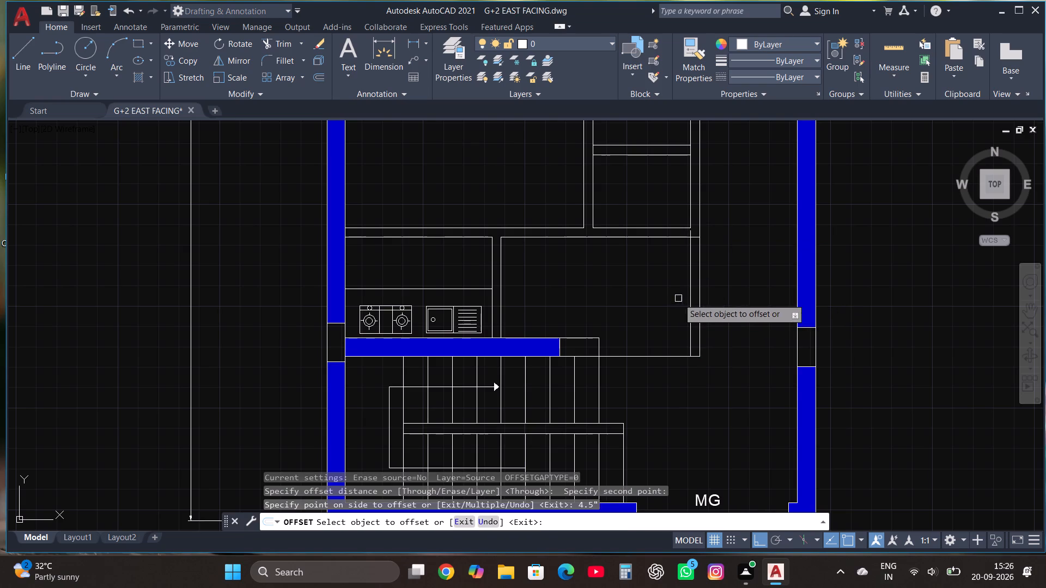
# Offset the new horizontal line 9" north to form the room's south wall.
pyautogui.click(654, 357)
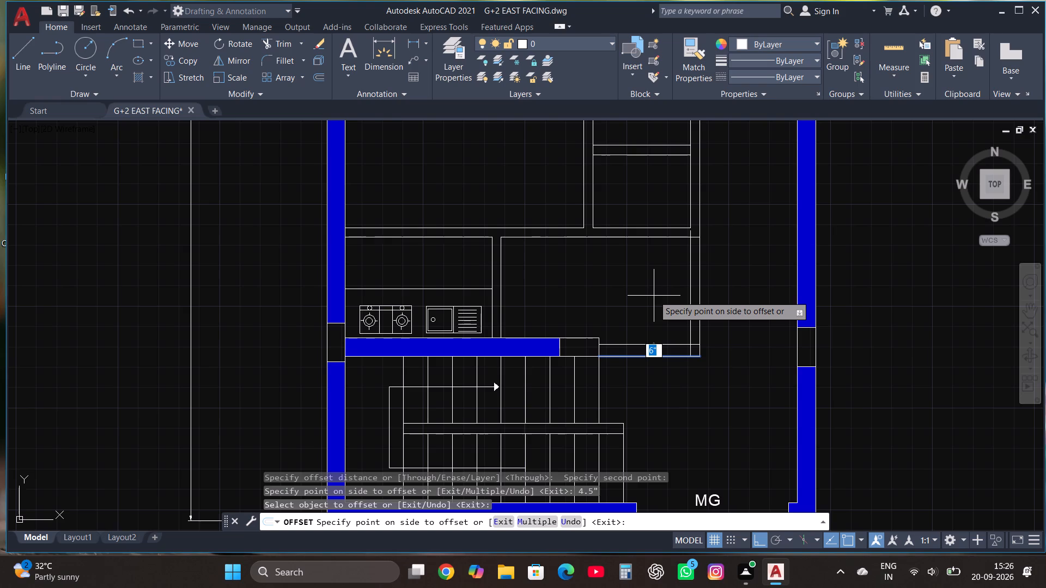
pyautogui.write('9"')
pyautogui.press('Return')
pyautogui.press('Escape')
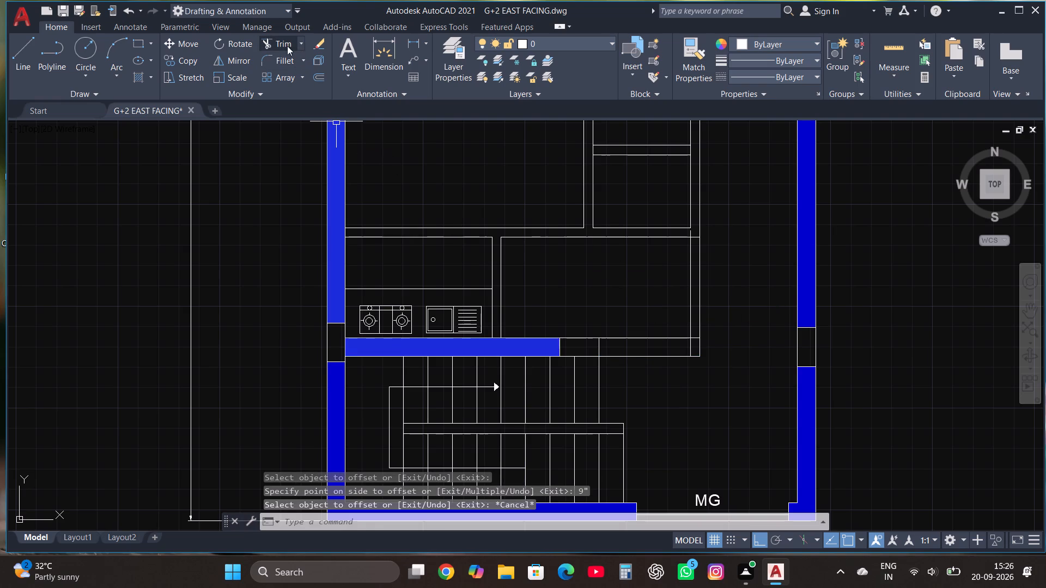
# Trim the overlapping wall line ends at the southeast and northeast corners of the new room beside the kitchen.
pyautogui.click(279, 45)
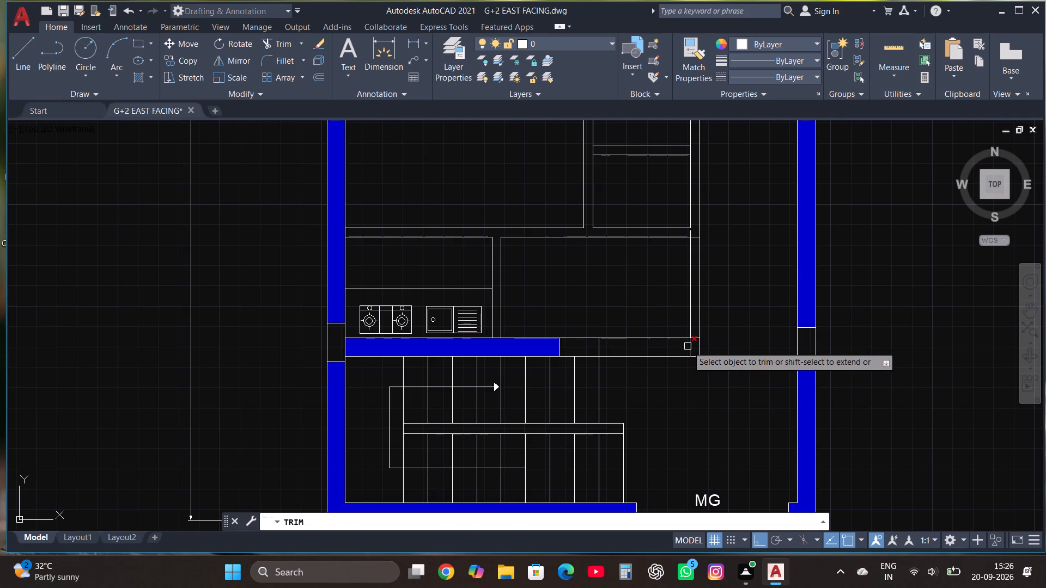
pyautogui.click(688, 346)
pyautogui.click(694, 340)
pyautogui.press('Escape')
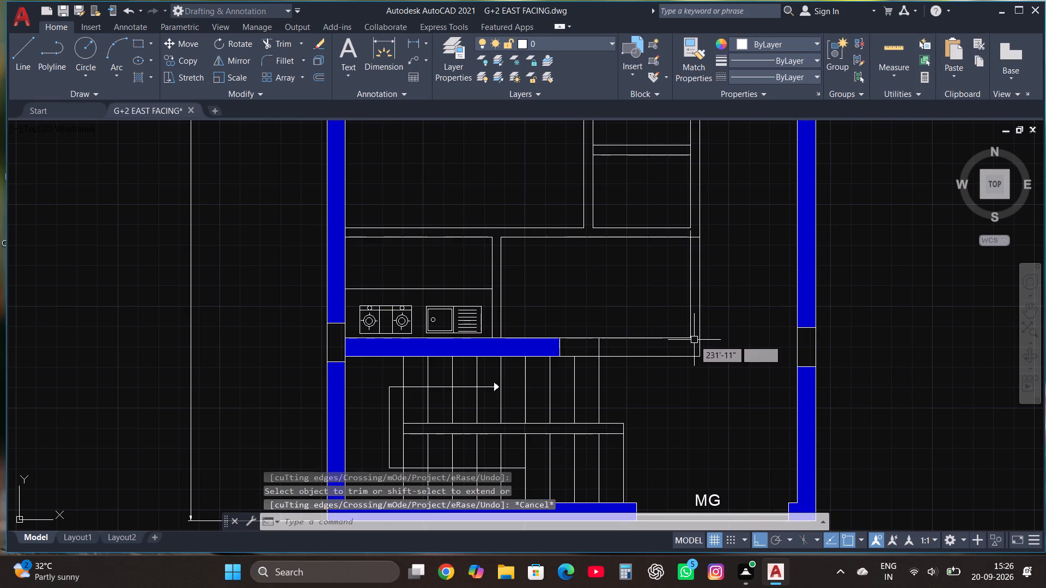
pyautogui.click(280, 39)
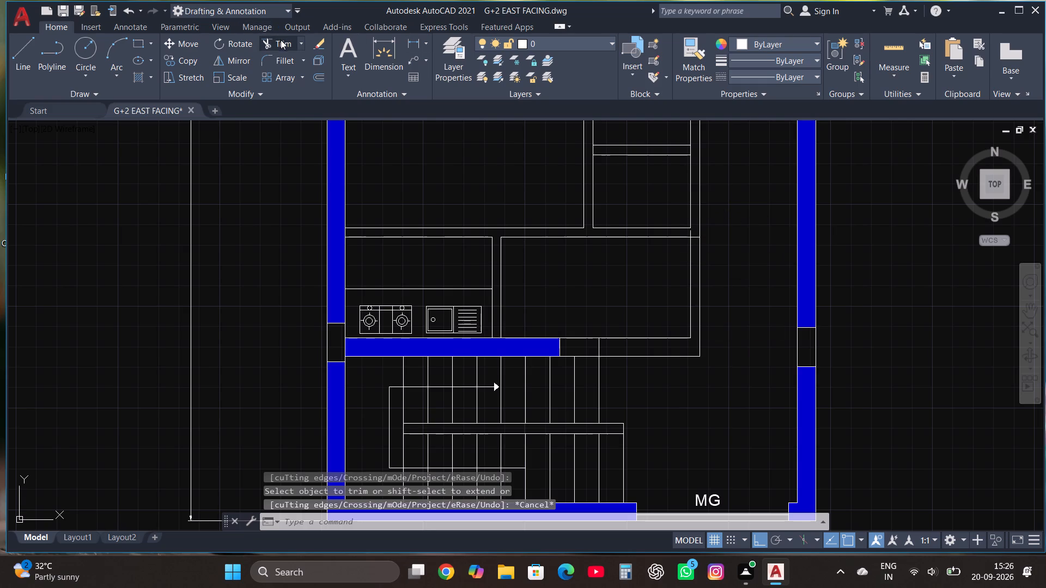
pyautogui.click(690, 234)
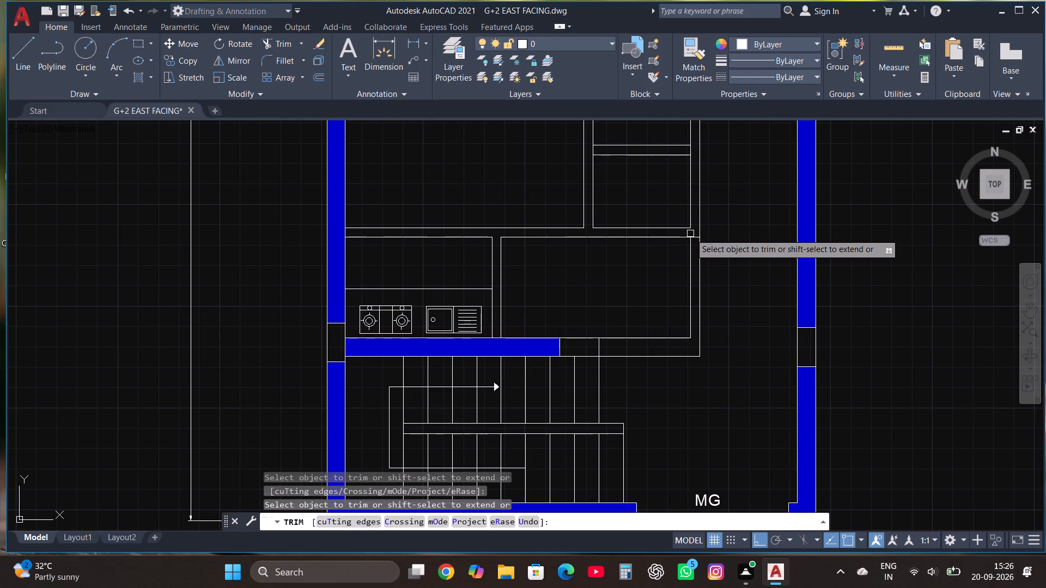
pyautogui.click(695, 237)
pyautogui.press('Escape')
# Examine the copied floor plan's layout alongside the original plan, from the bedrooms down to the staircase.
pyautogui.scroll(-1, 699, 244)
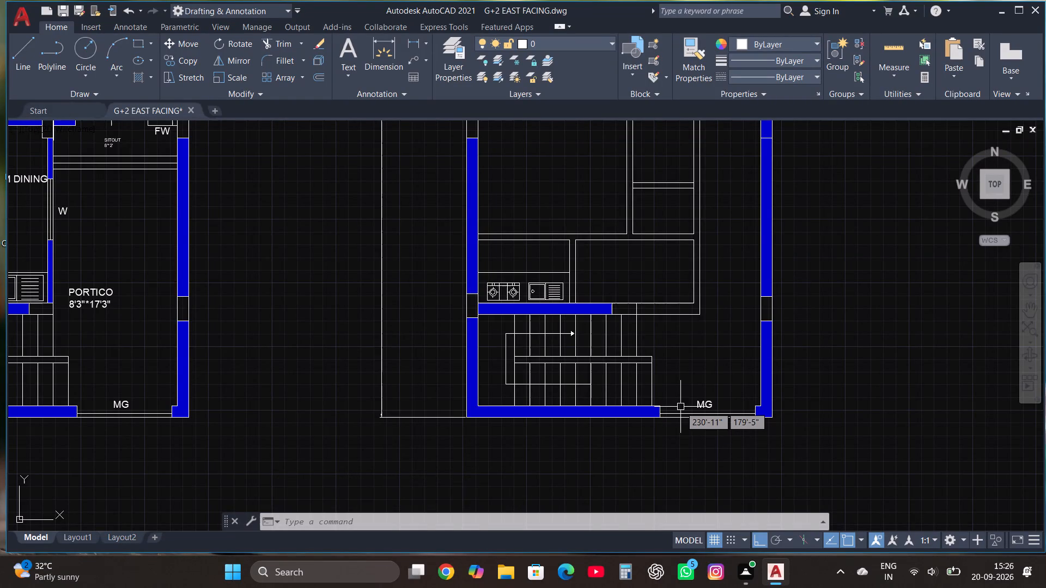
pyautogui.scroll(-1, 680, 407)
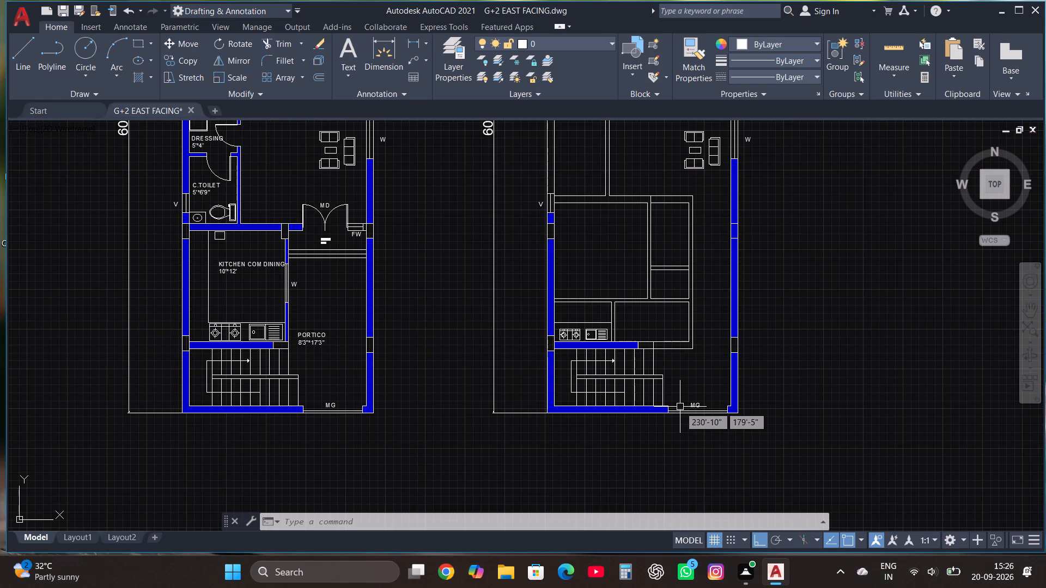
pyautogui.scroll(-2, 679, 434)
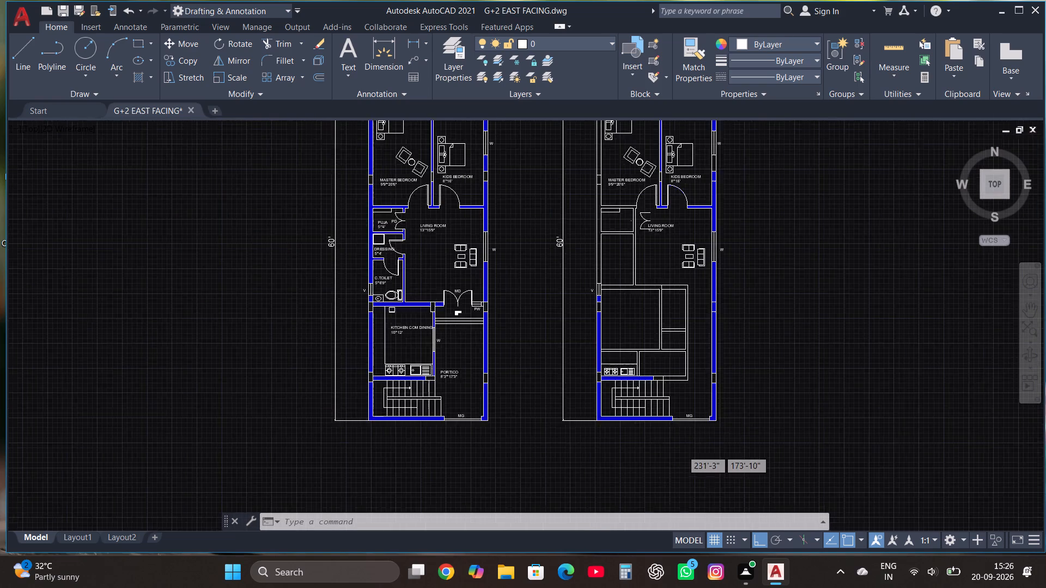
pyautogui.scroll(2, 648, 271)
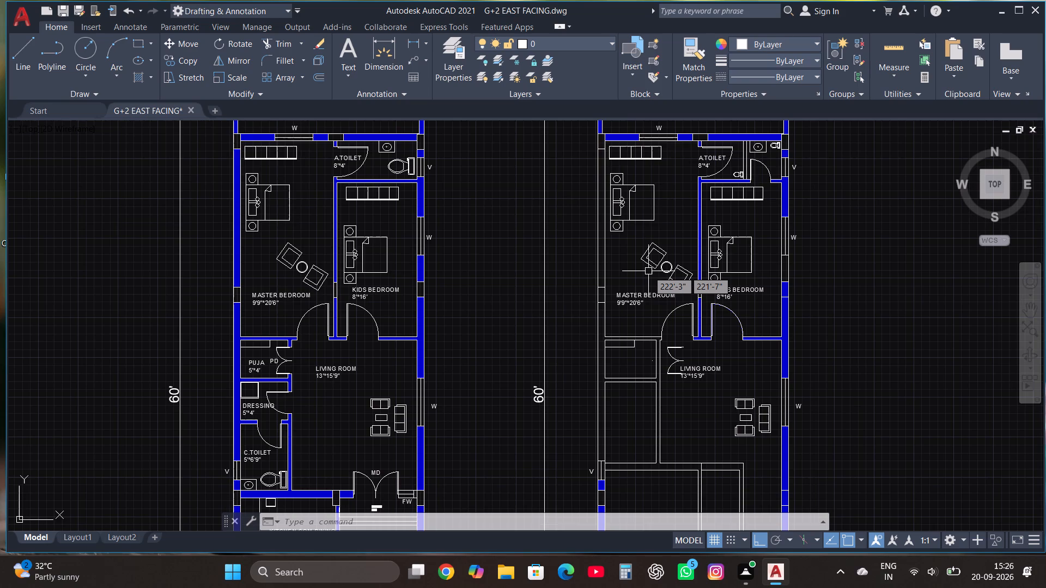
pyautogui.scroll(-2, 682, 264)
pyautogui.scroll(1, 721, 401)
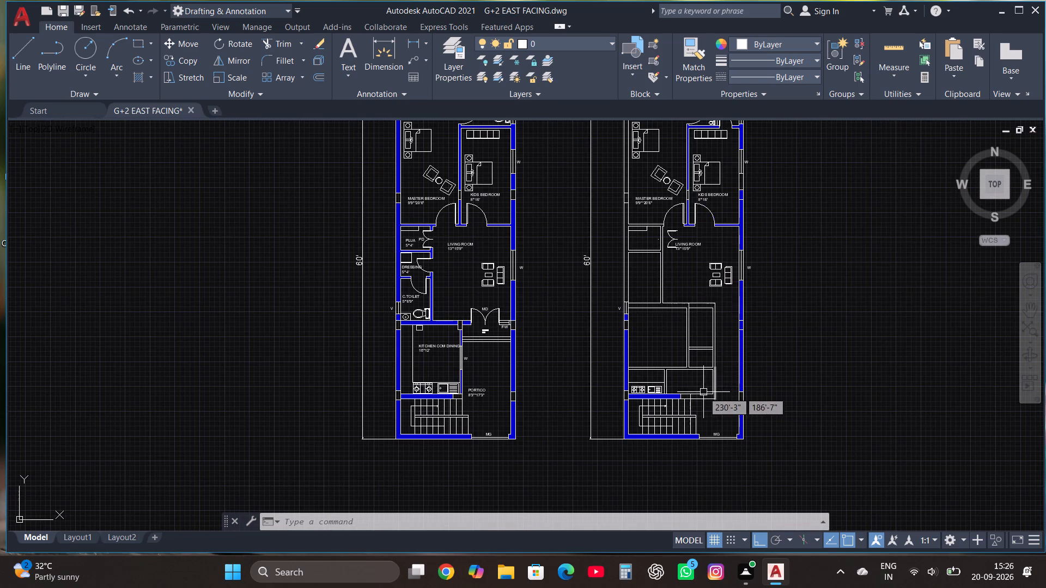
pyautogui.scroll(-1, 702, 392)
pyautogui.scroll(2, 702, 225)
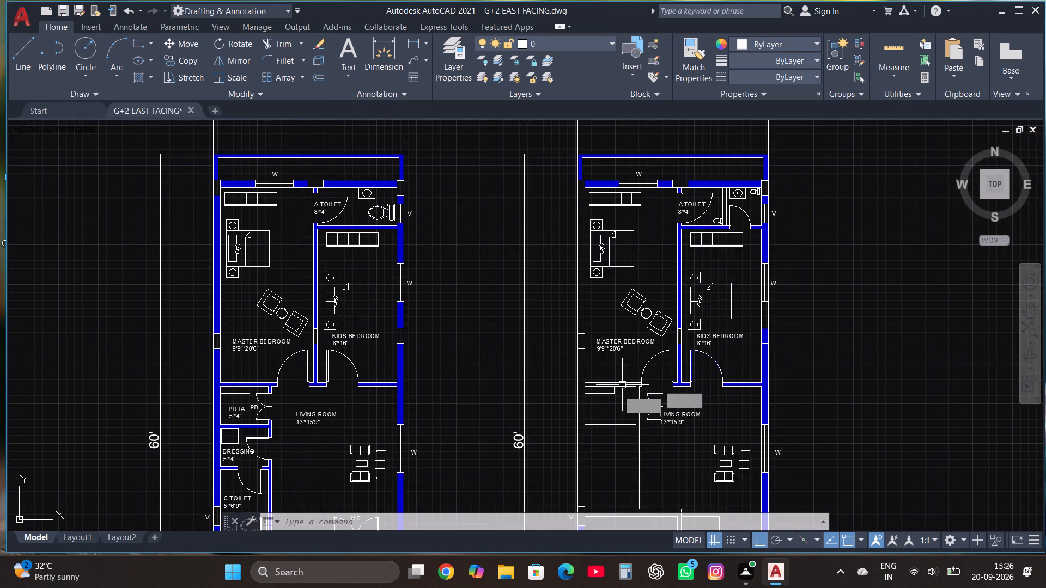
pyautogui.scroll(1, 611, 400)
pyautogui.scroll(-1, 624, 334)
pyautogui.scroll(-2, 630, 397)
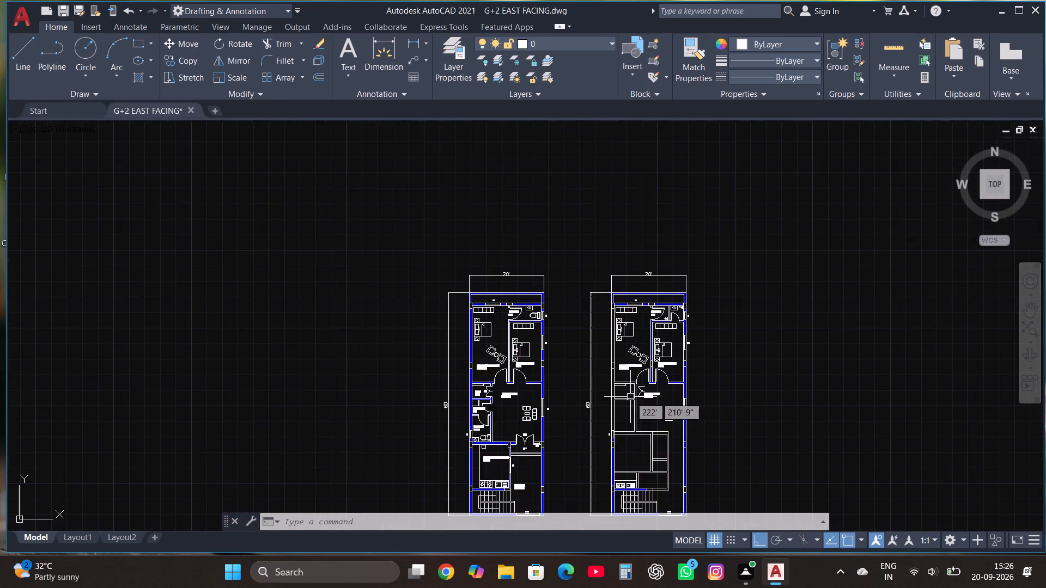
pyautogui.scroll(2, 623, 442)
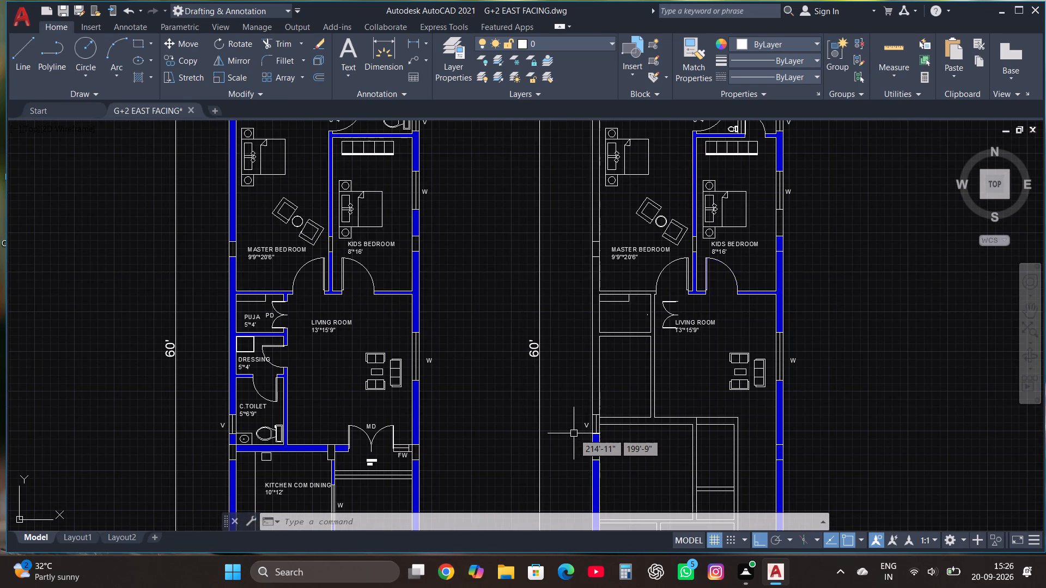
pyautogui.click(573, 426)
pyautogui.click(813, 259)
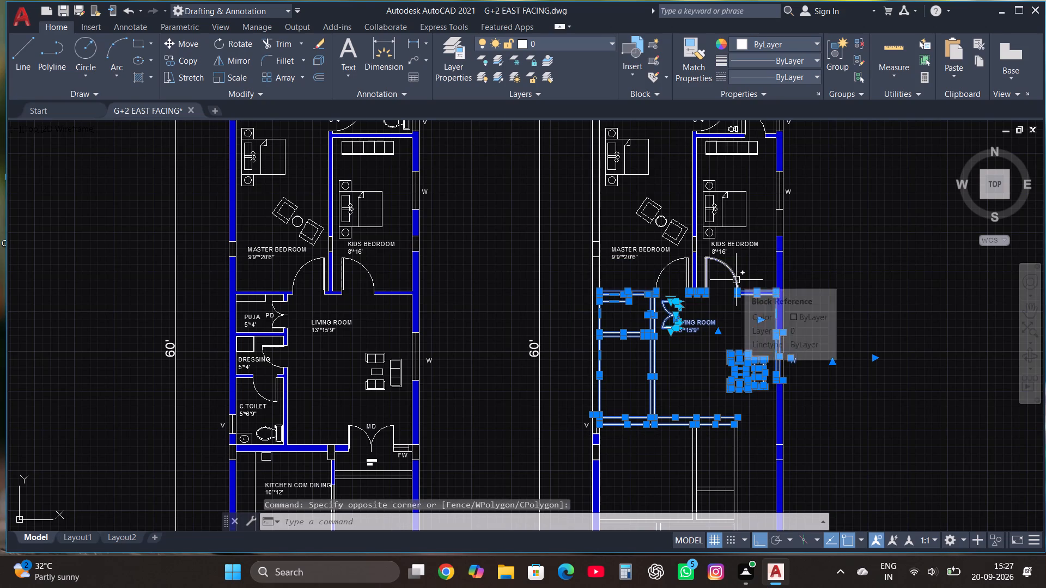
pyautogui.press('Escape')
# Move the walls of the two small rooms west of the copied plan's living room, together with their ventilator, 5' north.
pyautogui.click(576, 433)
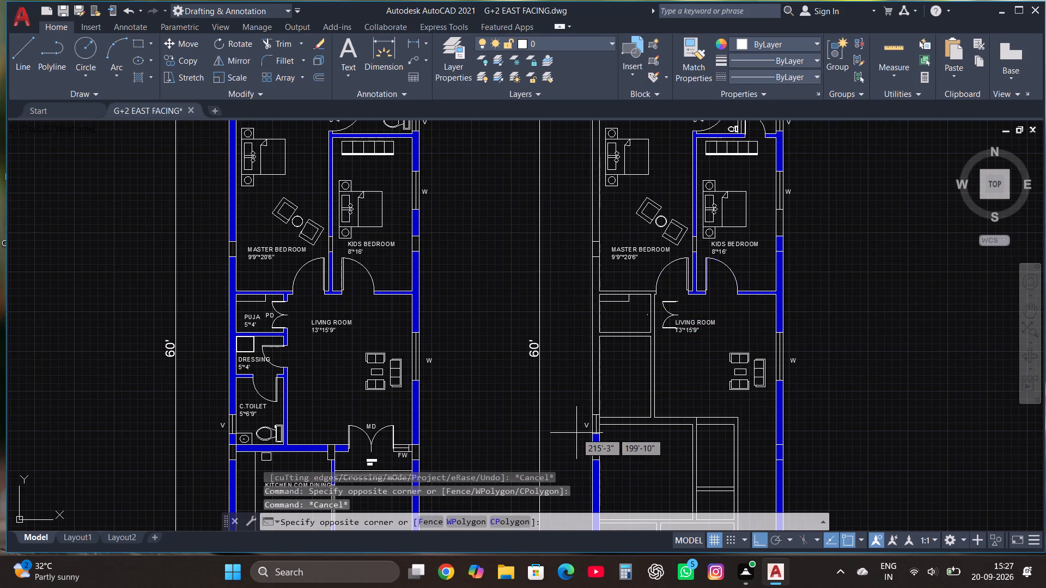
pyautogui.click(657, 276)
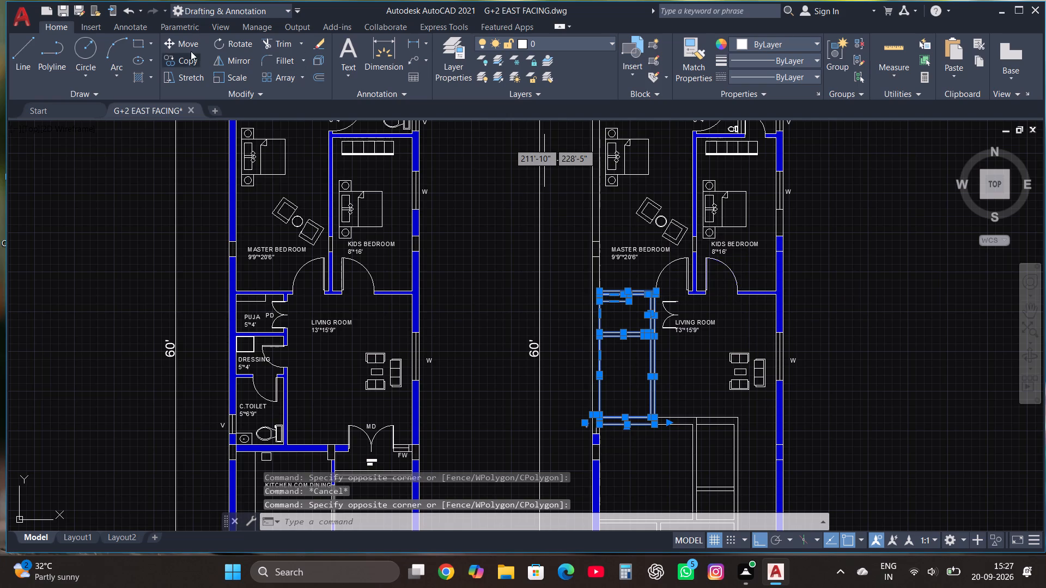
pyautogui.click(187, 41)
pyautogui.scroll(1, 592, 290)
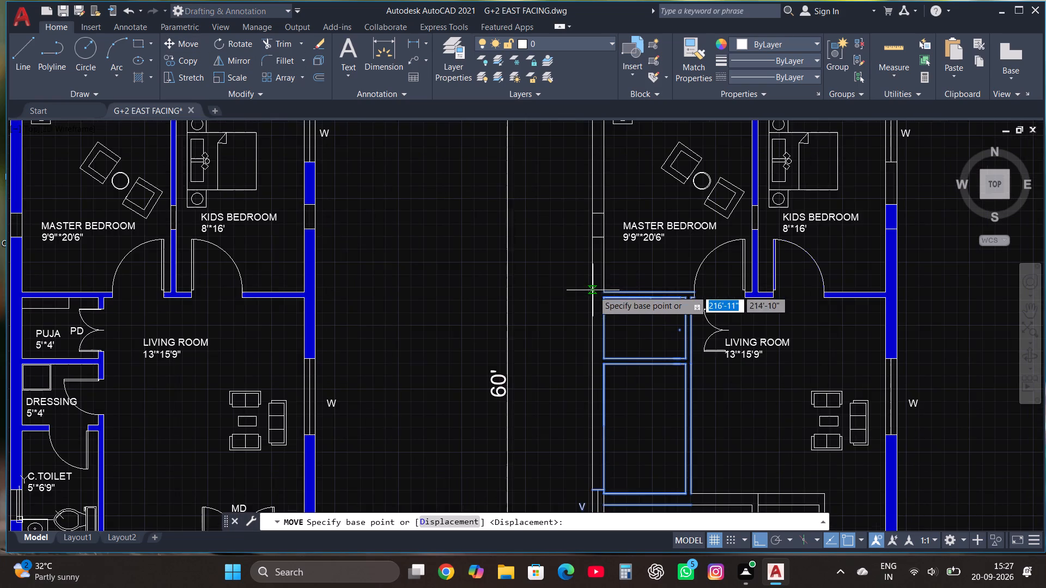
pyautogui.click(604, 290)
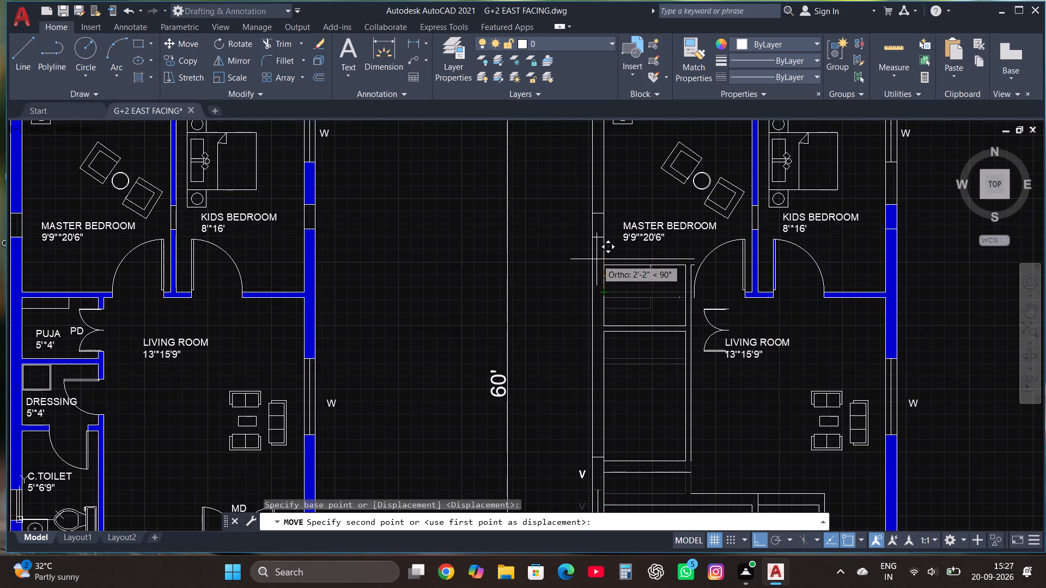
pyautogui.write("5'")
pyautogui.press('Return')
pyautogui.press('Escape')
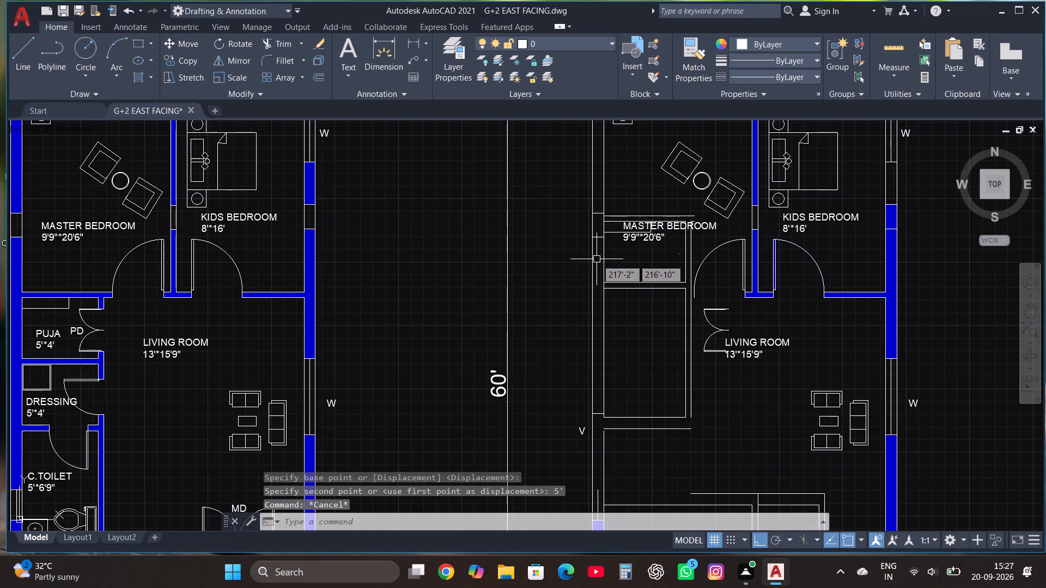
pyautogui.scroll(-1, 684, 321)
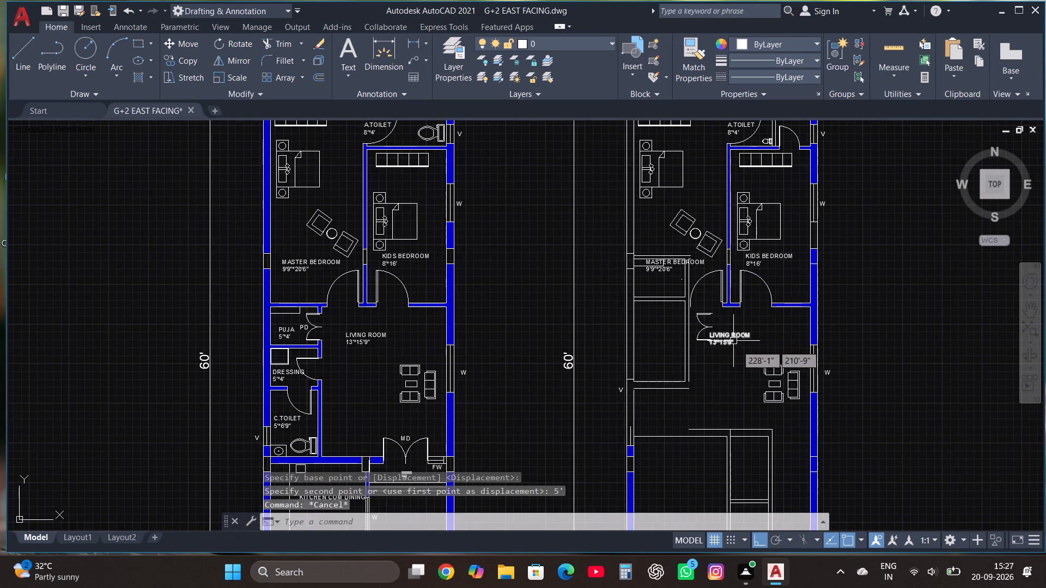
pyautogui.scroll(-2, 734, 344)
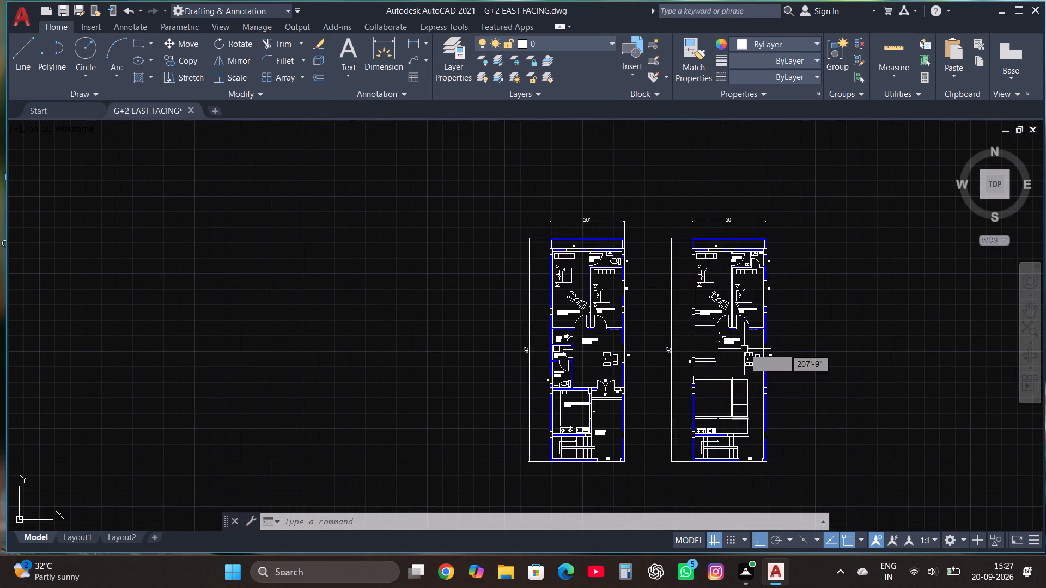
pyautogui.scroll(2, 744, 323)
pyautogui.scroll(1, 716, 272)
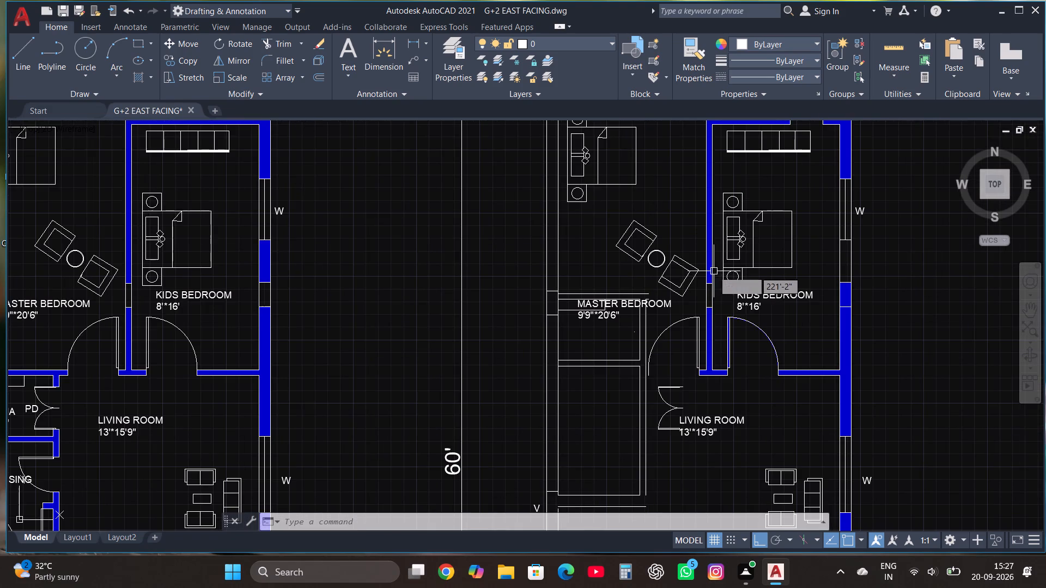
# Erase the MASTER BEDROOM label, the two armchairs and the round table from the copied plan's master bedroom.
pyautogui.click(653, 304)
pyautogui.press('Delete')
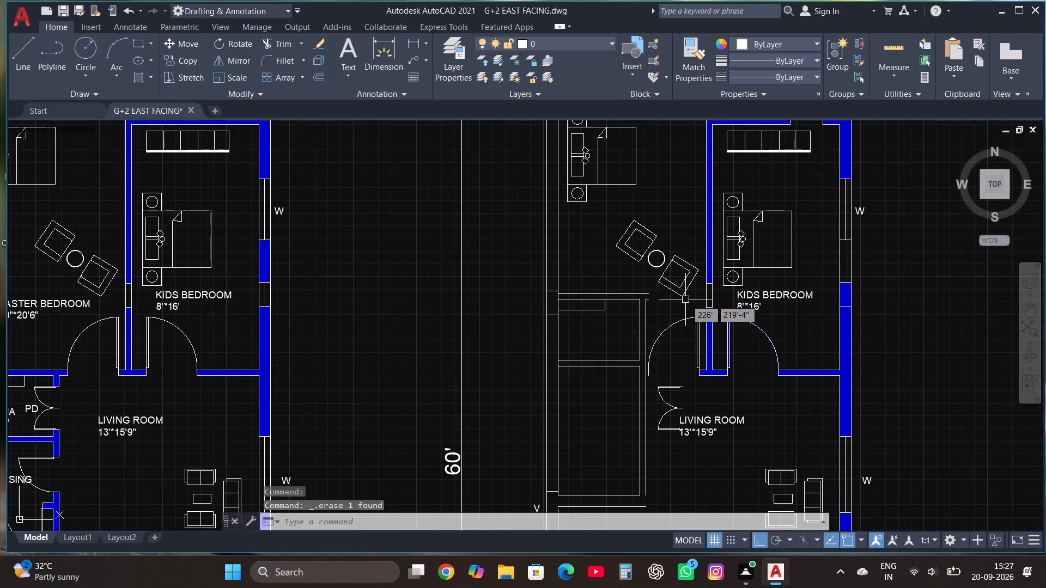
pyautogui.click(692, 302)
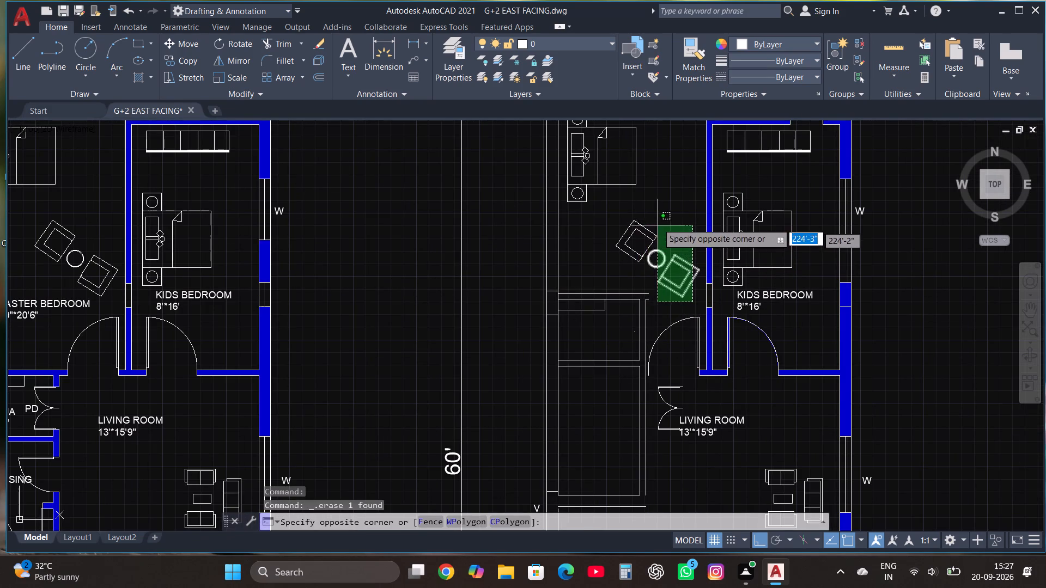
pyautogui.click(656, 222)
pyautogui.press('Delete')
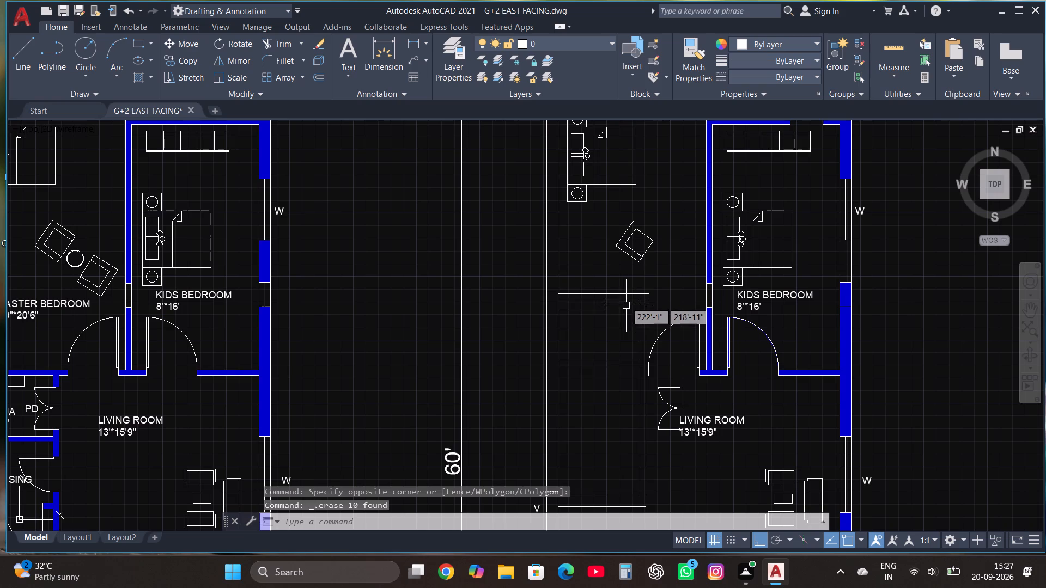
pyautogui.moveTo(674, 252); pyautogui.dragTo(668, 242)
pyautogui.click(623, 224)
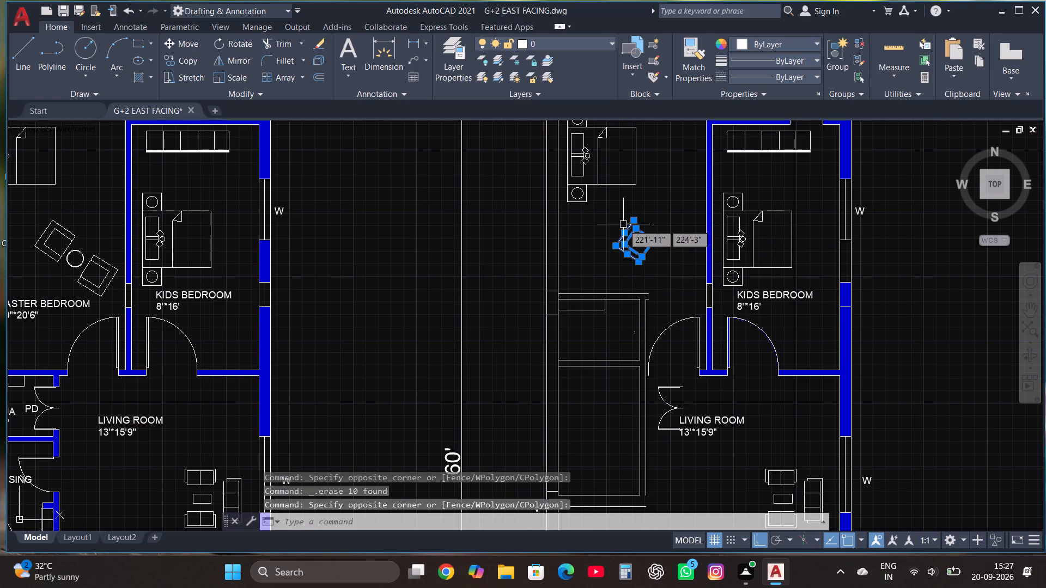
pyautogui.press('Delete')
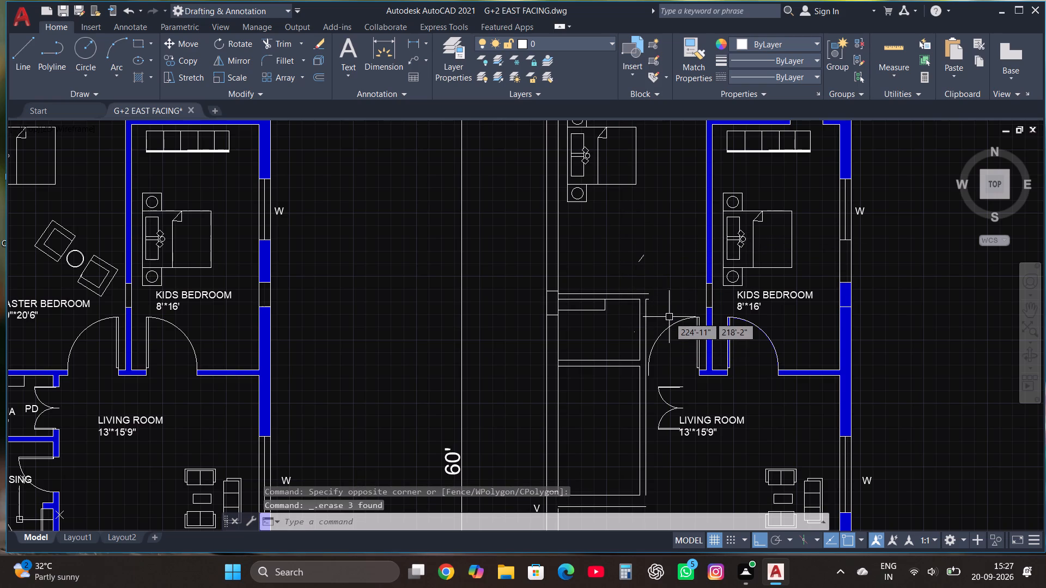
# Erase the master bedroom door, the LIVING ROOM label, the puja double door and the leftover armchair line from the copied plan.
pyautogui.click(676, 321)
pyautogui.press('Delete')
pyautogui.click(691, 427)
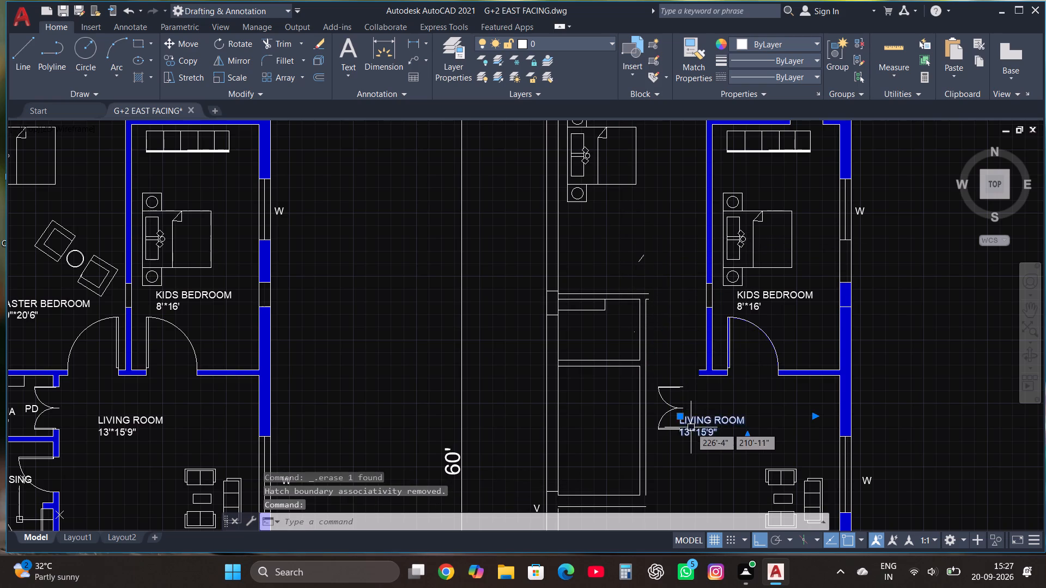
pyautogui.press('Delete')
pyautogui.click(677, 409)
pyautogui.press('Delete')
pyautogui.click(675, 408)
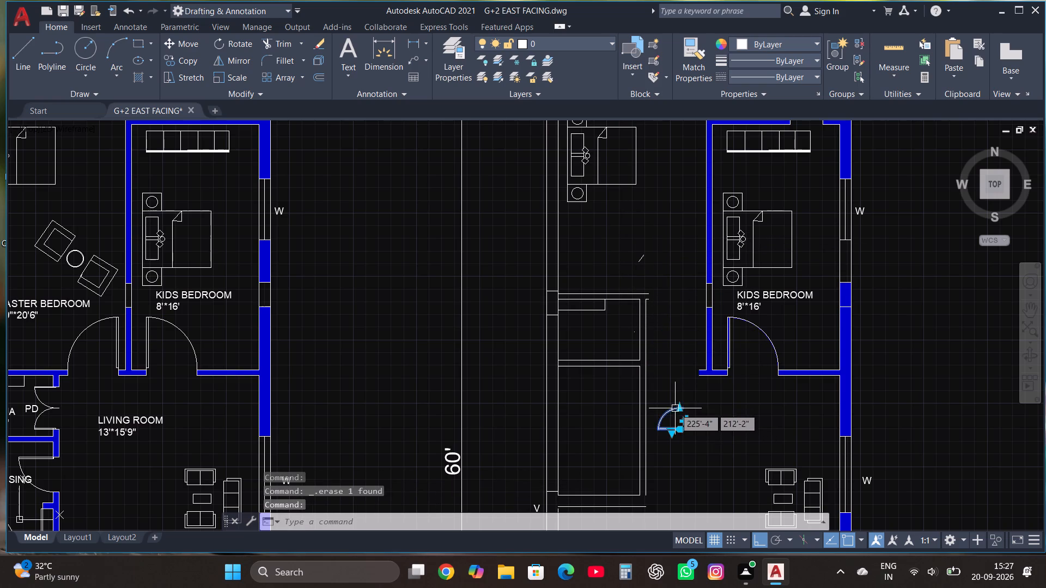
pyautogui.press('Delete')
pyautogui.click(661, 271)
pyautogui.click(613, 248)
pyautogui.press('Delete')
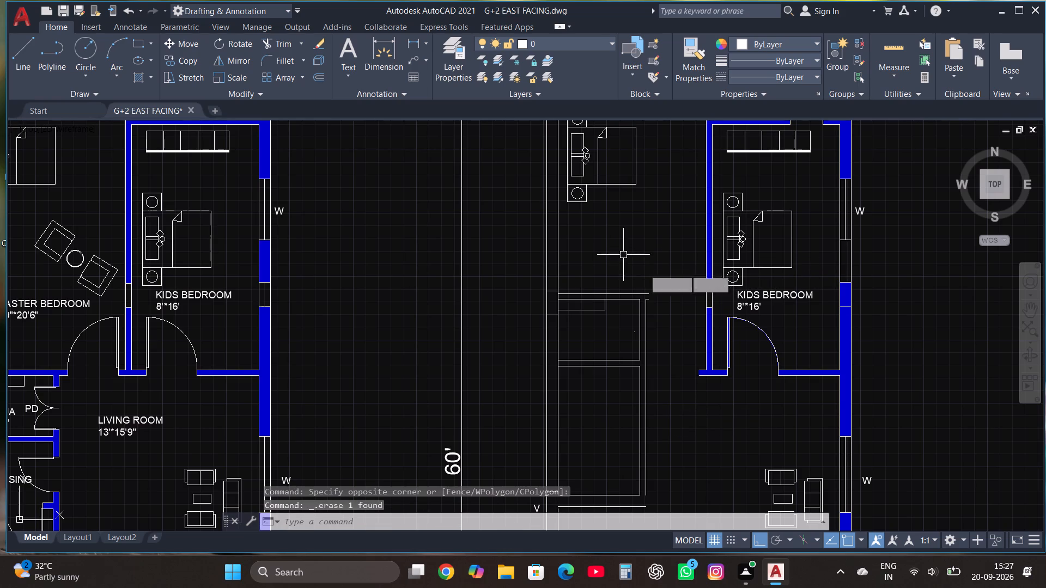
# Erase the copied plan's kids bedroom door and the blue wall hatch that runs along its opening and the outer walls.
pyautogui.click(760, 333)
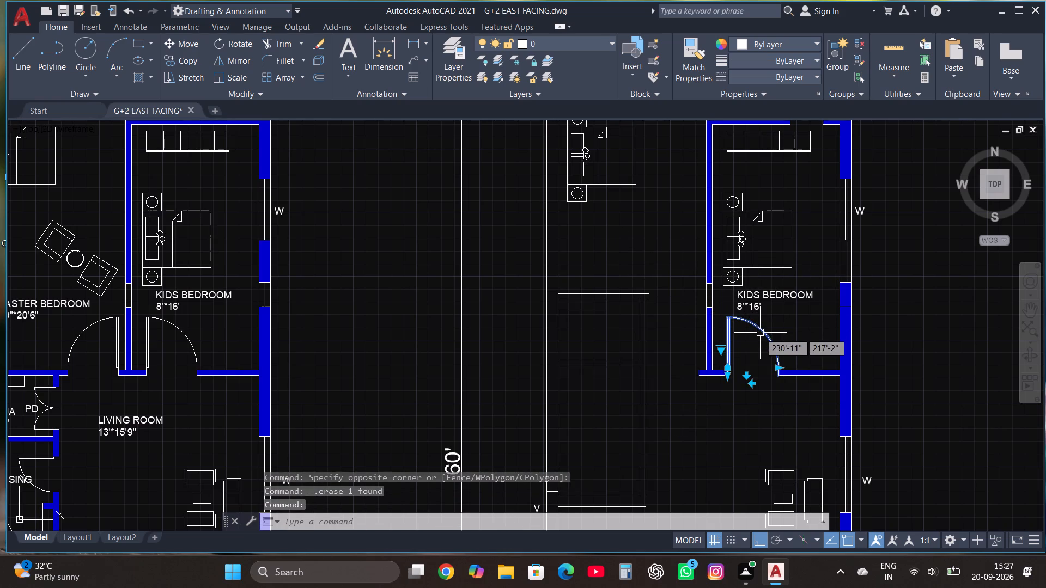
pyautogui.press('Delete')
pyautogui.moveTo(758, 327); pyautogui.dragTo(755, 321)
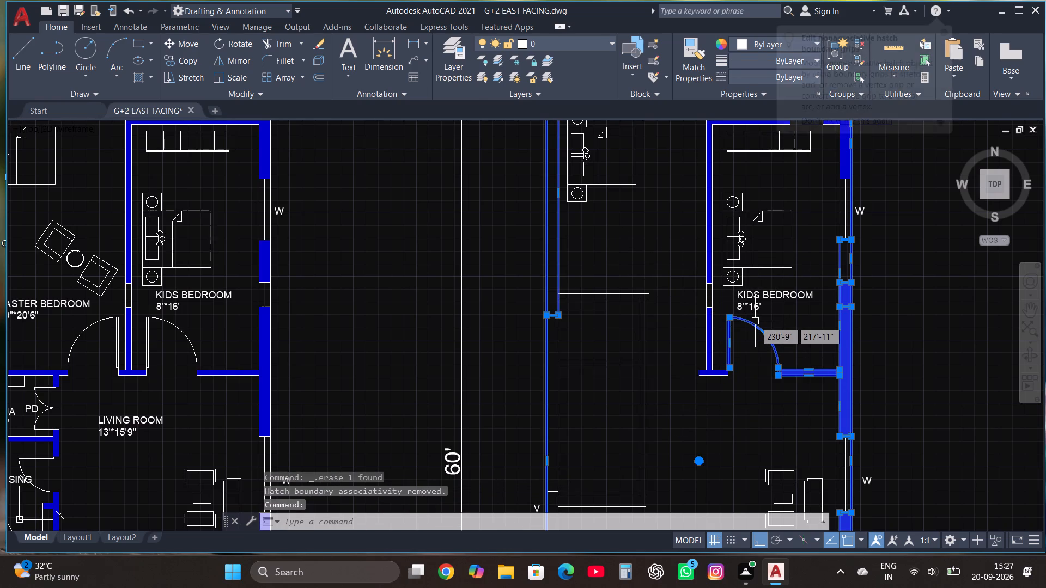
pyautogui.press('Delete')
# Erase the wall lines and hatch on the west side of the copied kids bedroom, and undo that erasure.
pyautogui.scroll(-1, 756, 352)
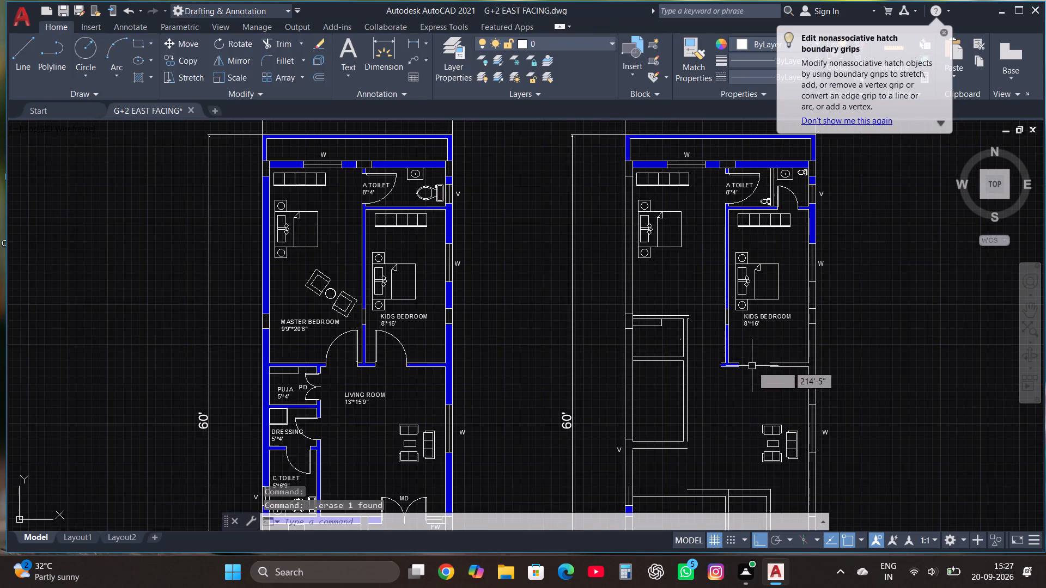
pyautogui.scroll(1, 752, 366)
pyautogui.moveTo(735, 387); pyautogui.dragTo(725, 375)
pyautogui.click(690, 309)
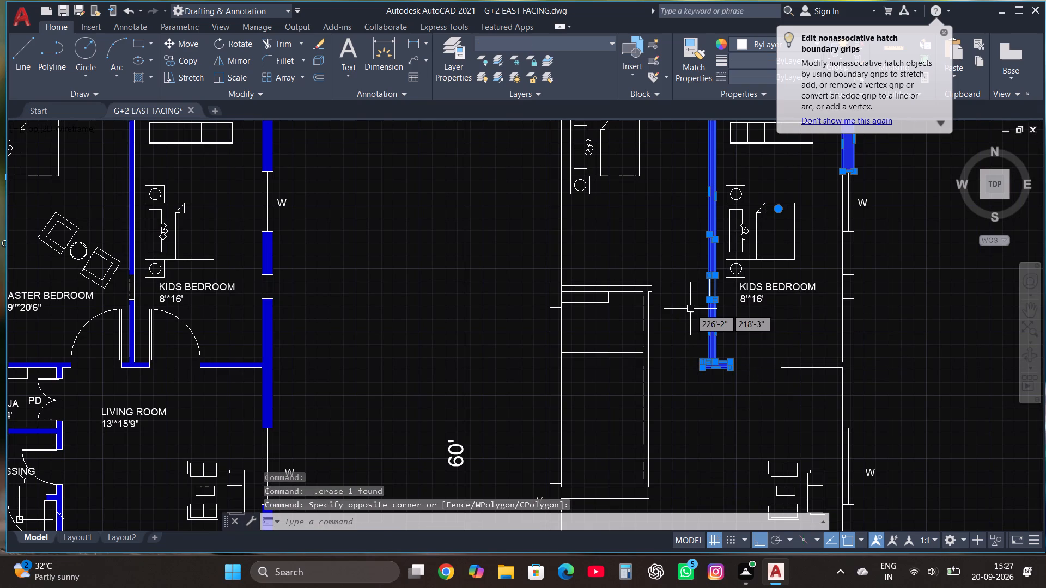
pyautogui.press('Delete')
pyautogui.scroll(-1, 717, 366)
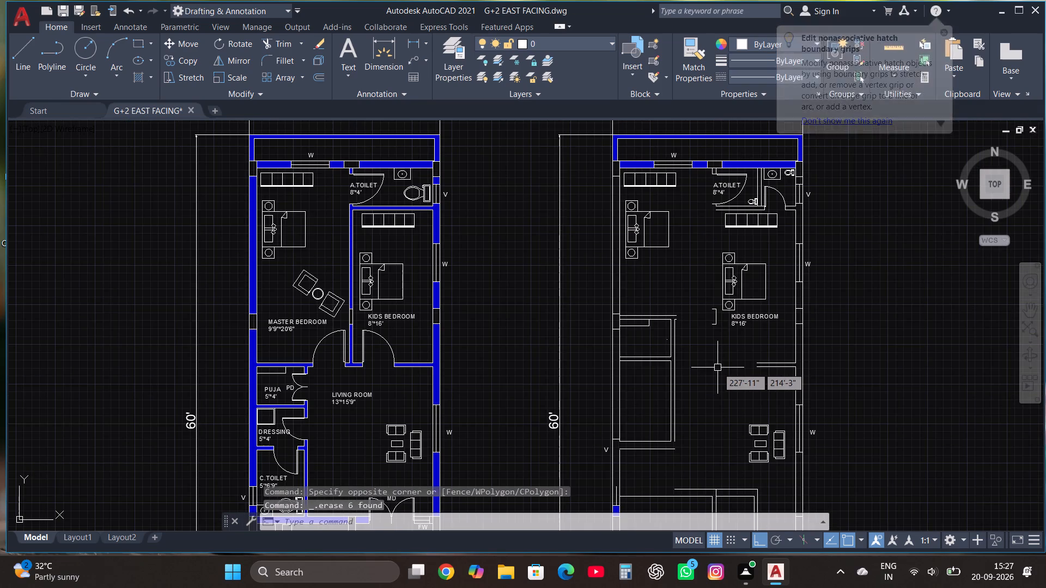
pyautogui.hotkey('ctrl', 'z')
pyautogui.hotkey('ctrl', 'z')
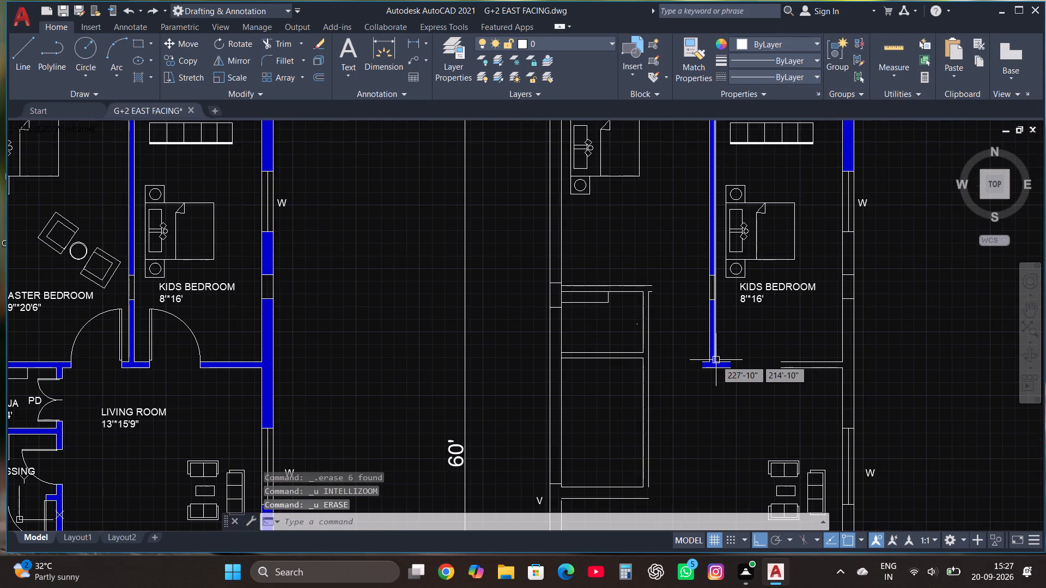
# Draw a horizontal line from the small rooms' northeast corner to the copied plan's east wall, and trim its overrun at the inner face.
pyautogui.scroll(-2, 700, 283)
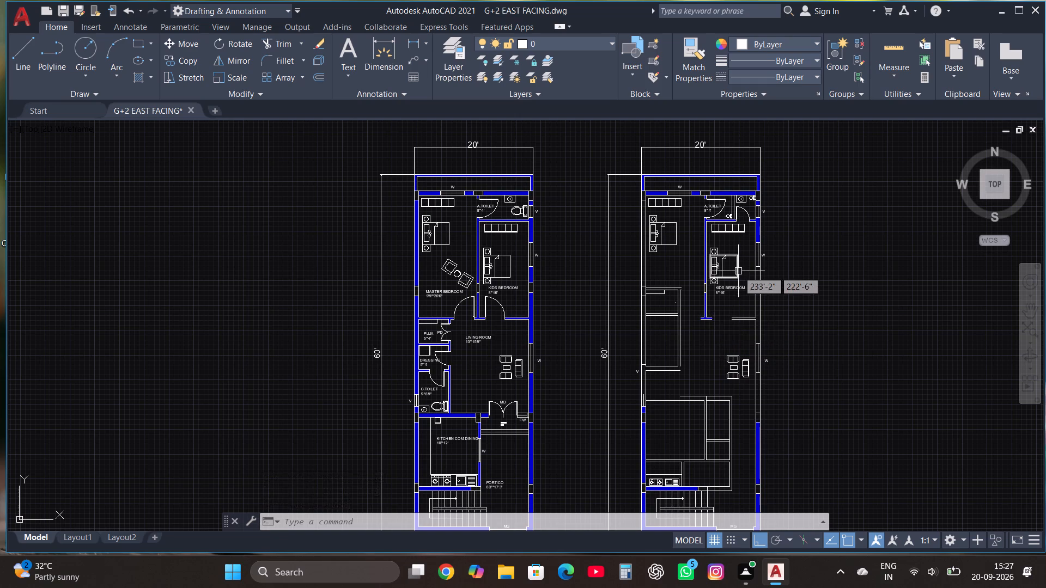
pyautogui.scroll(2, 738, 271)
pyautogui.click(21, 47)
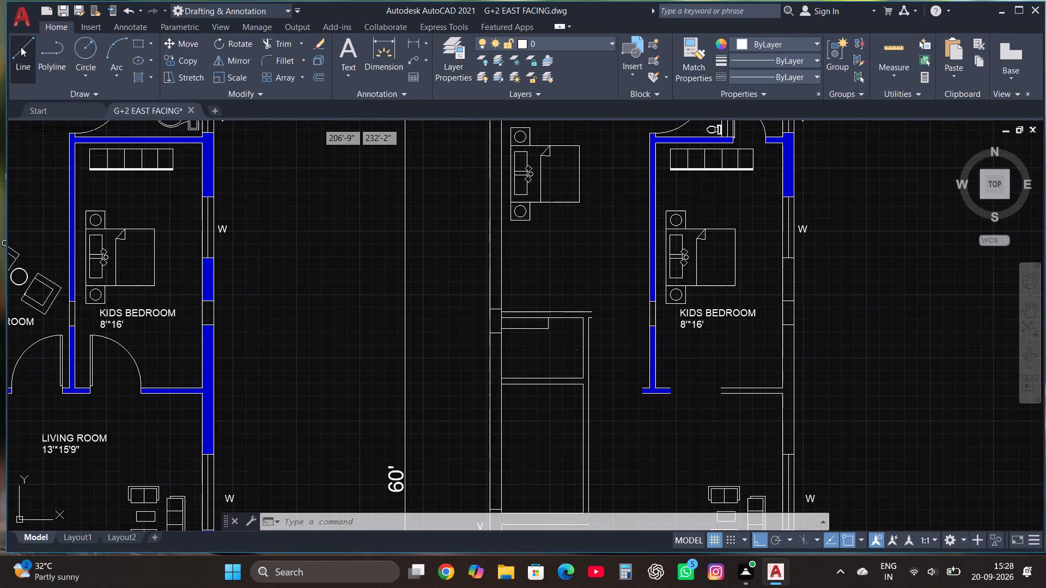
pyautogui.click(592, 312)
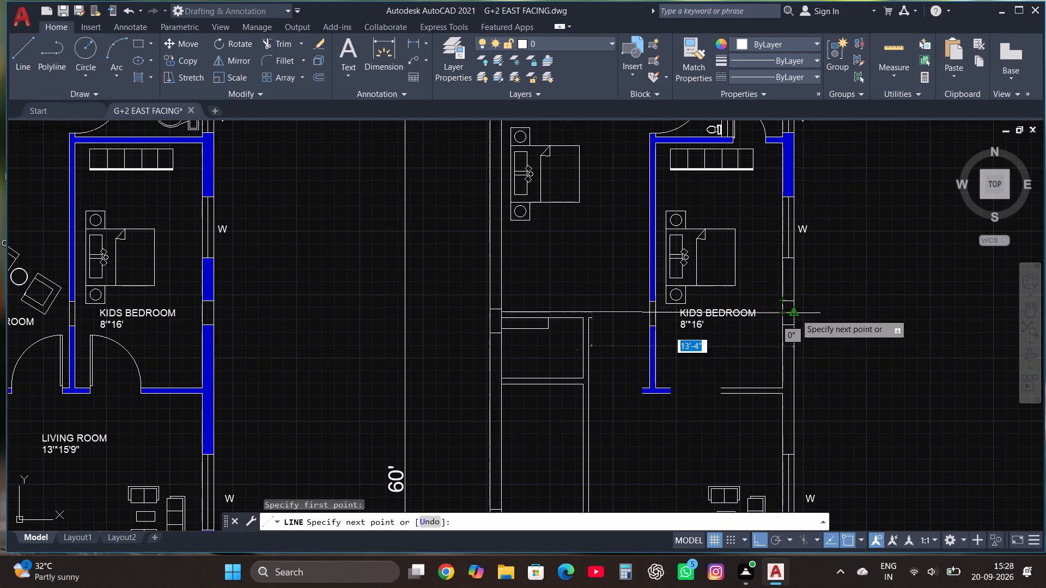
pyautogui.scroll(3, 793, 313)
pyautogui.click(783, 309)
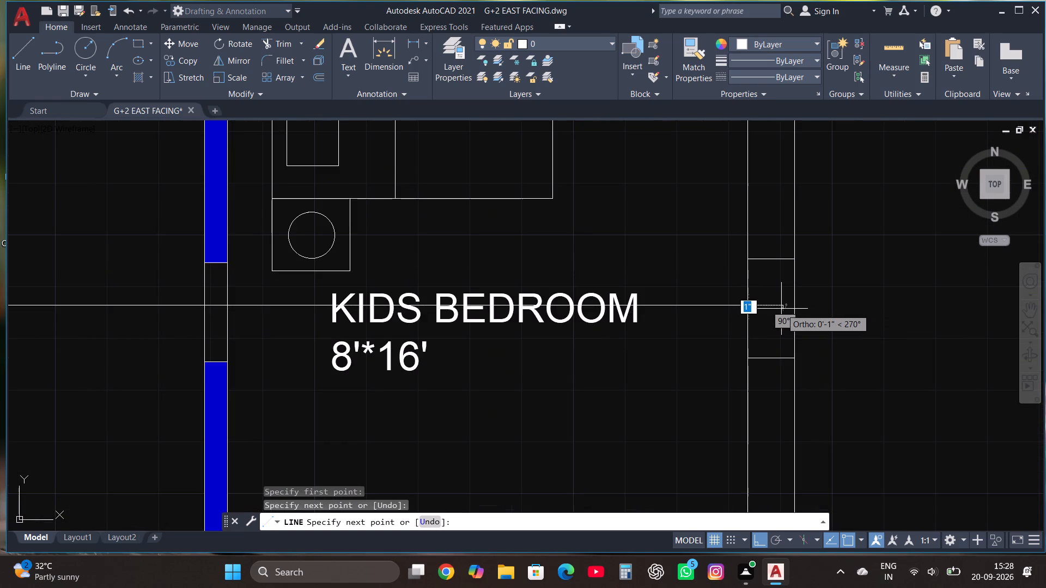
pyautogui.press('Escape')
pyautogui.click(276, 48)
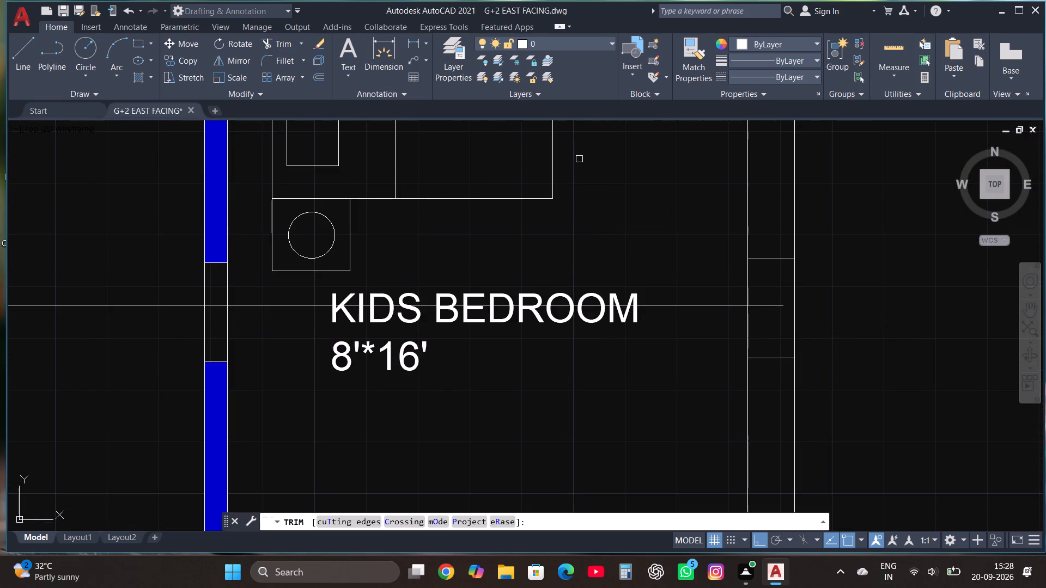
pyautogui.click(769, 304)
pyautogui.press('Escape')
pyautogui.scroll(-1, 769, 304)
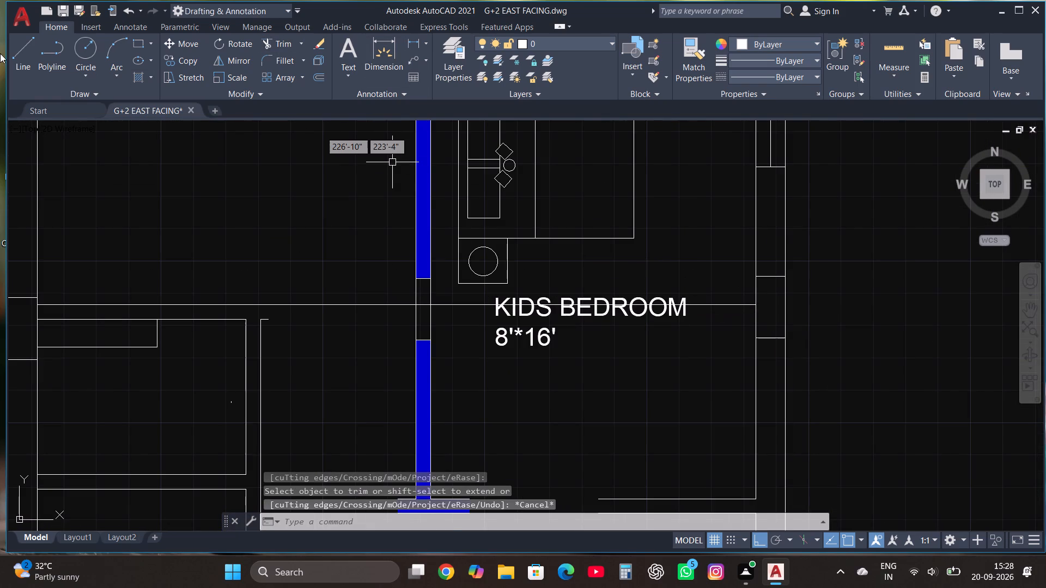
# Draw the wall's second parallel line from the small room's outer corner to the east wall, and trim the end inside that wall.
pyautogui.click(24, 50)
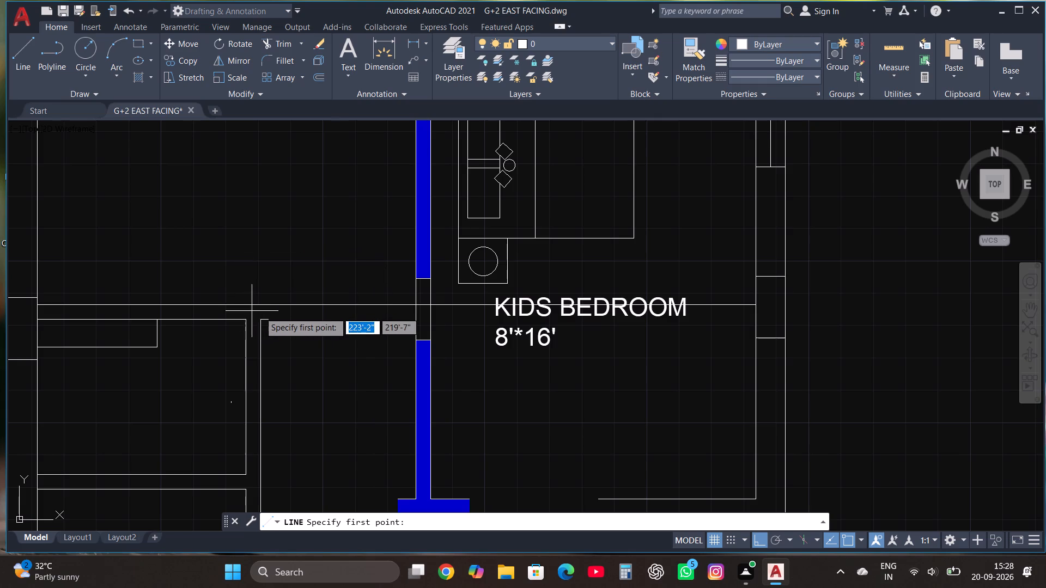
pyautogui.click(261, 319)
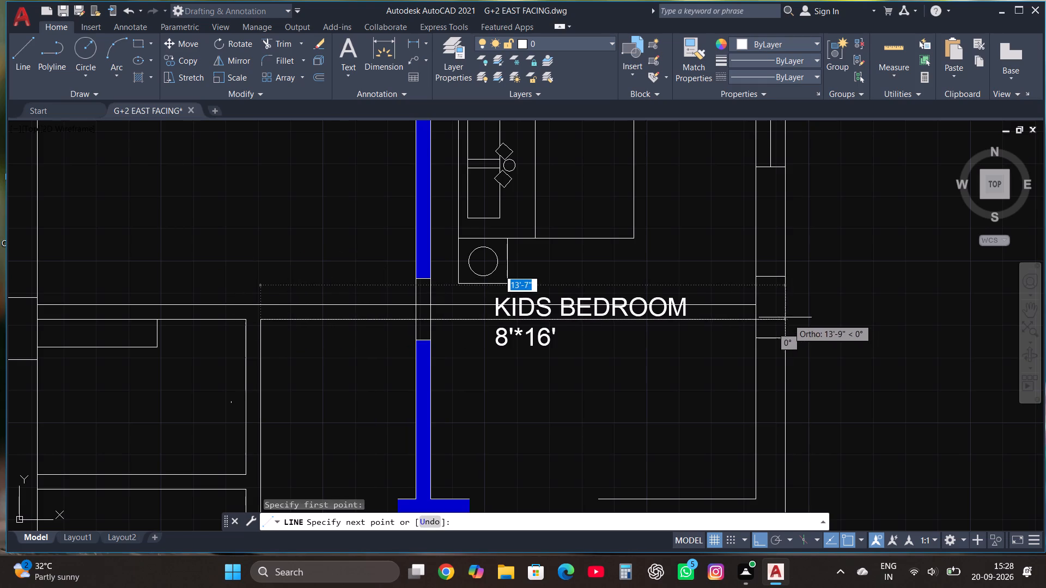
pyautogui.click(775, 314)
pyautogui.press('Escape')
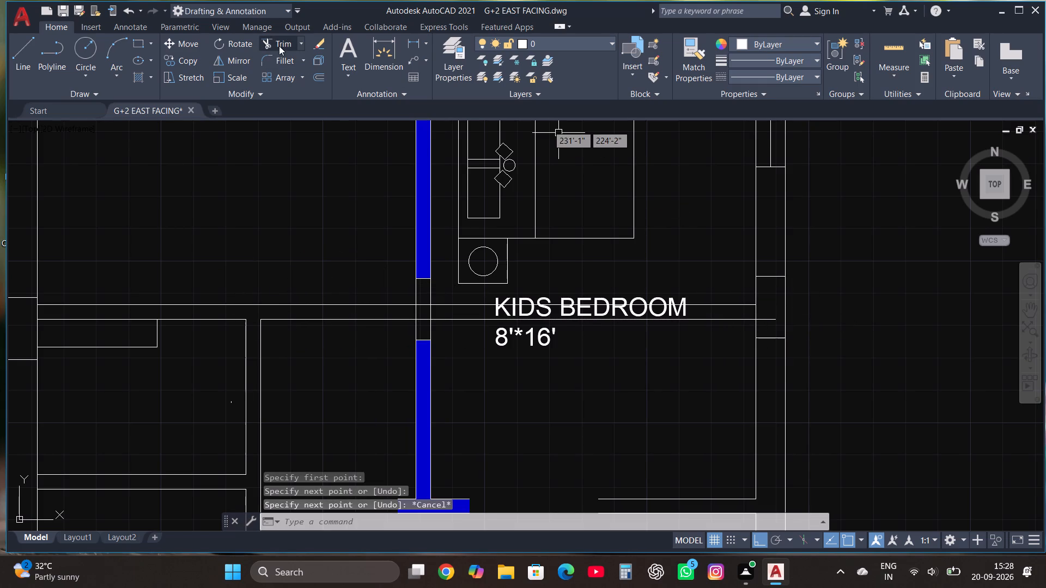
pyautogui.click(279, 46)
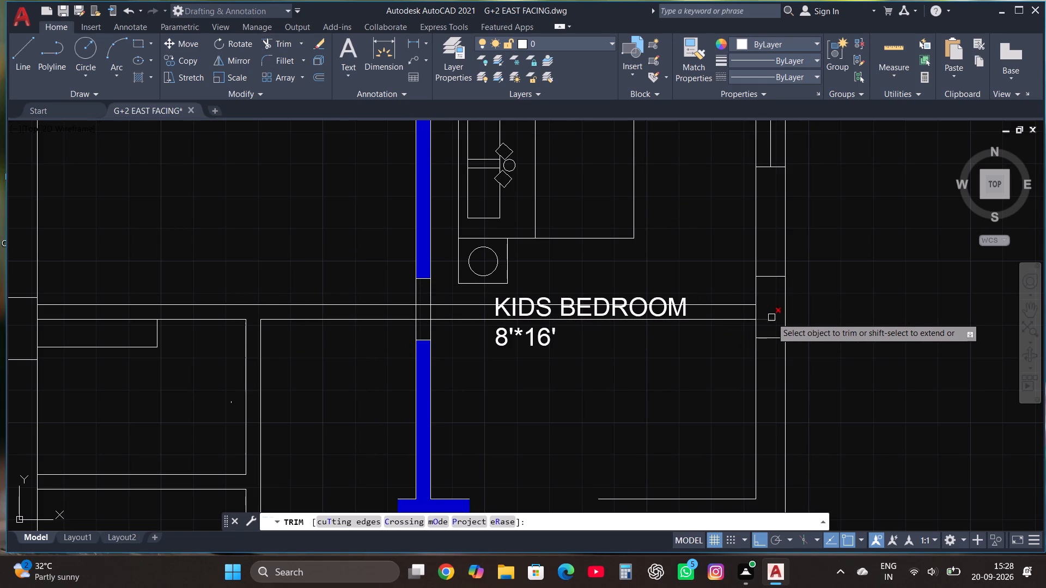
pyautogui.click(771, 317)
pyautogui.click(757, 313)
pyautogui.press('Escape')
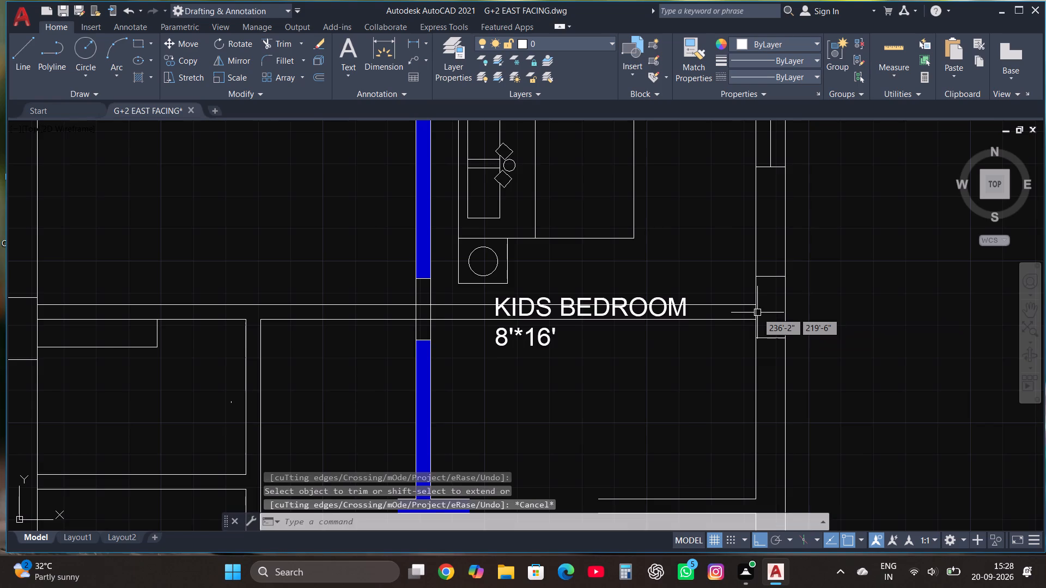
# Trim away the old kids bedroom partition below the new wall, together with both remaining parts of the old south wall.
pyautogui.scroll(-3, 757, 313)
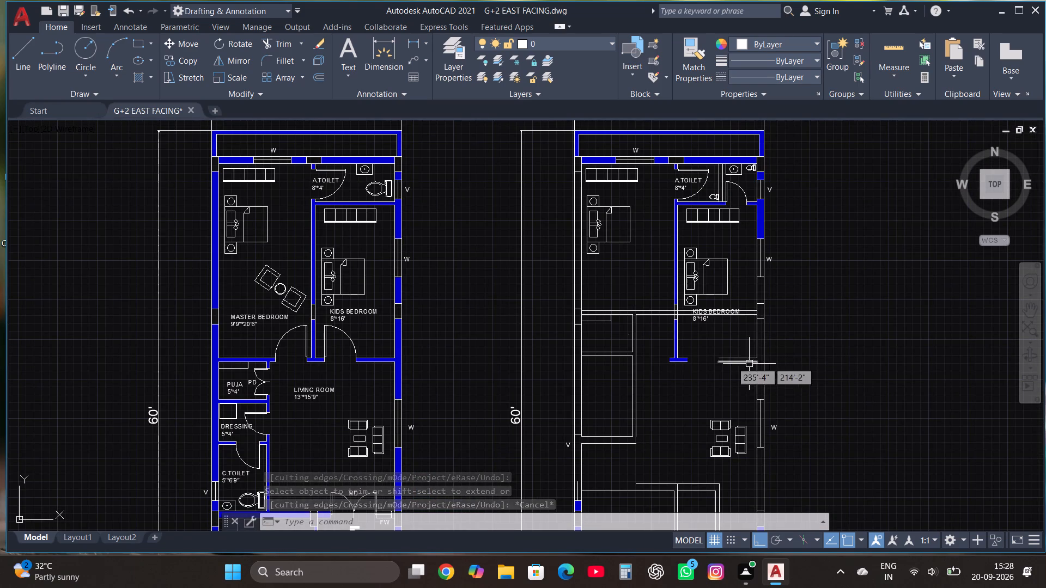
pyautogui.scroll(1, 701, 346)
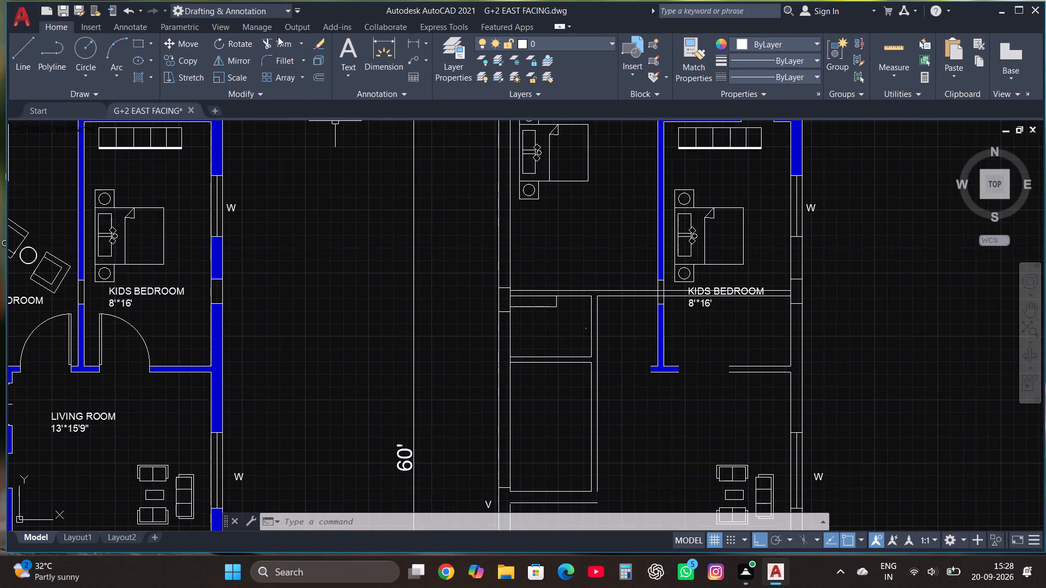
pyautogui.click(282, 46)
pyautogui.click(660, 347)
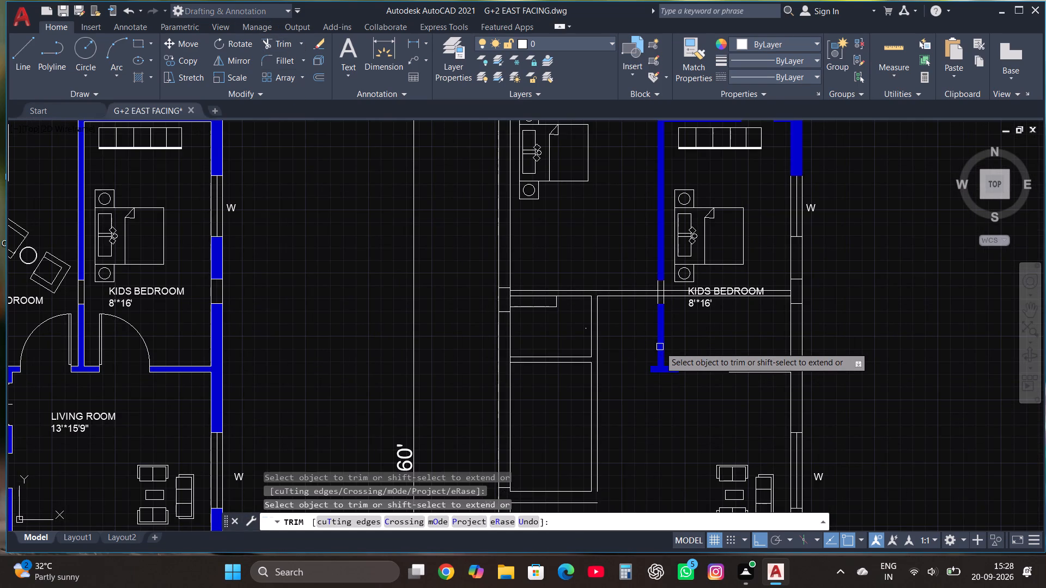
pyautogui.click(661, 347)
pyautogui.click(661, 347)
pyautogui.click(646, 375)
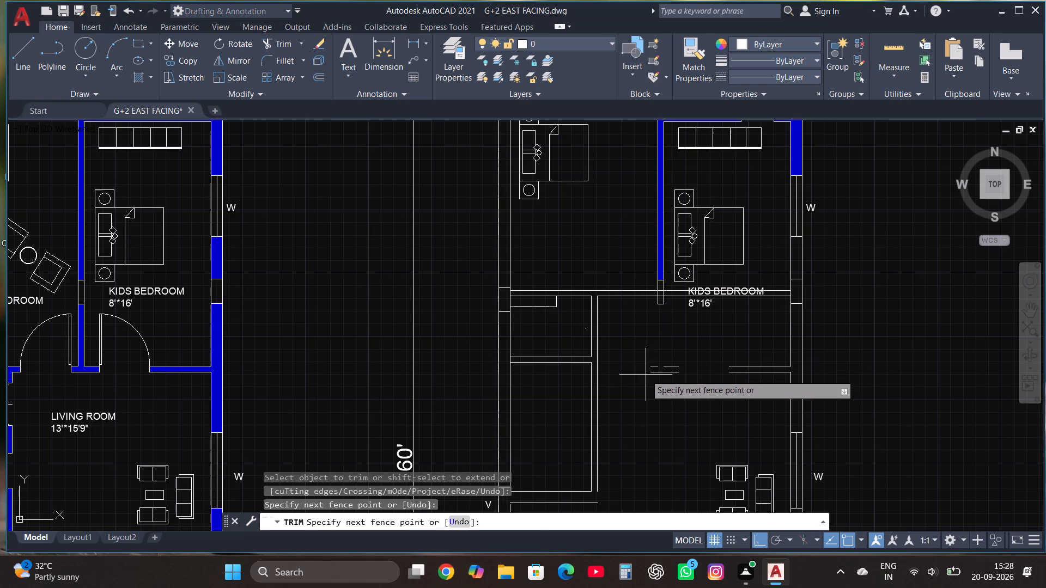
pyautogui.click(674, 356)
pyautogui.click(670, 364)
pyautogui.click(655, 373)
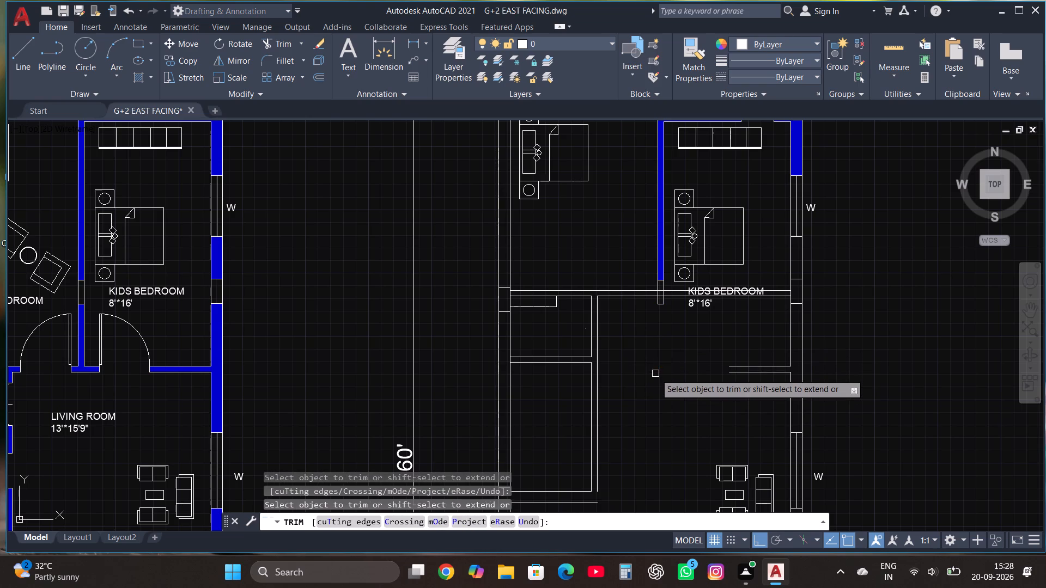
pyautogui.moveTo(757, 387); pyautogui.dragTo(756, 378)
pyautogui.click(750, 347)
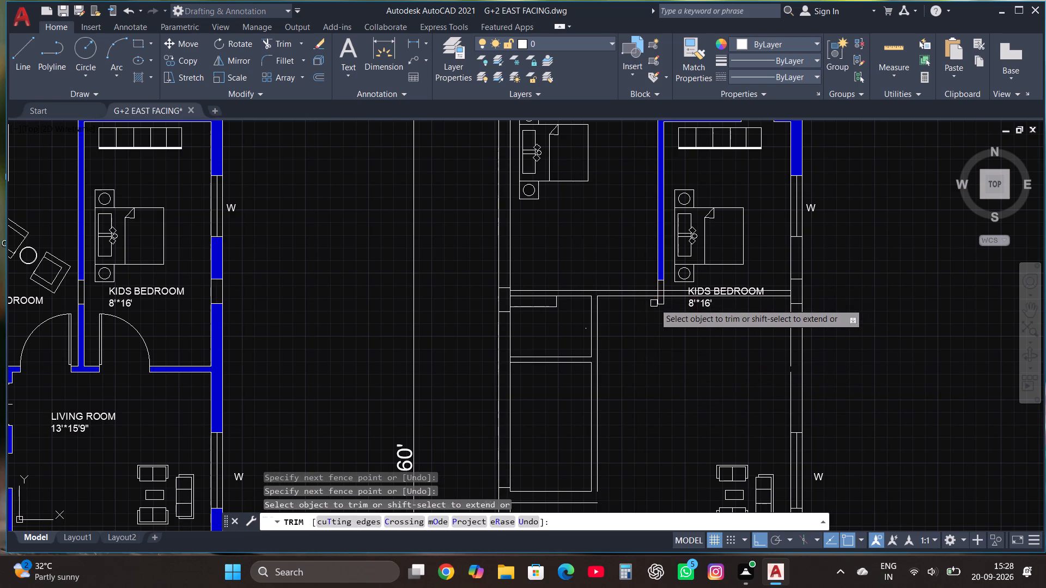
# Trim the kids bedroom partition's remaining line ends flush with the new horizontal wall.
pyautogui.click(656, 302)
pyautogui.click(660, 302)
pyautogui.click(659, 302)
pyautogui.click(663, 304)
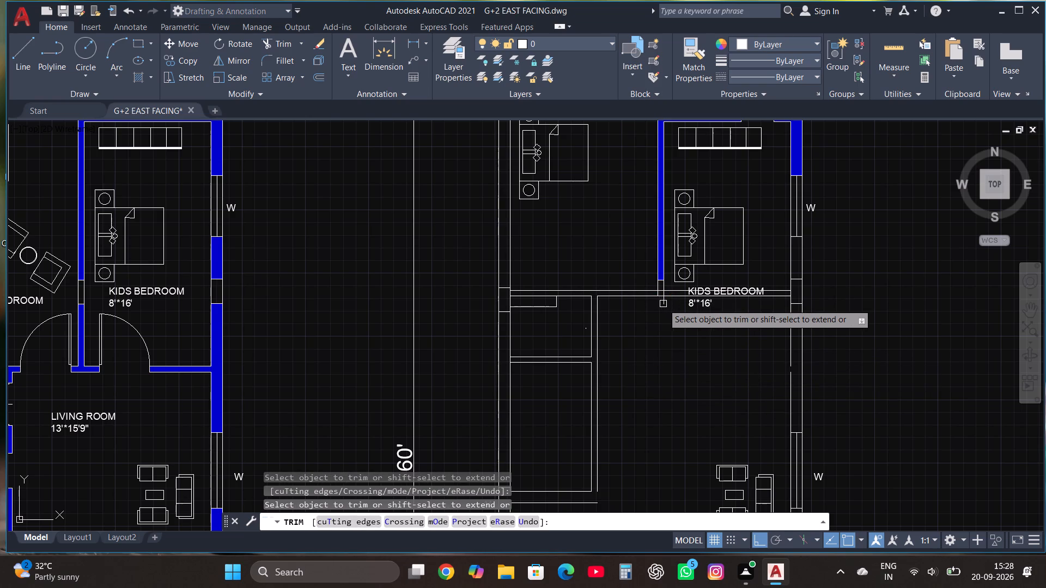
pyautogui.click(661, 302)
pyautogui.scroll(-2, 654, 329)
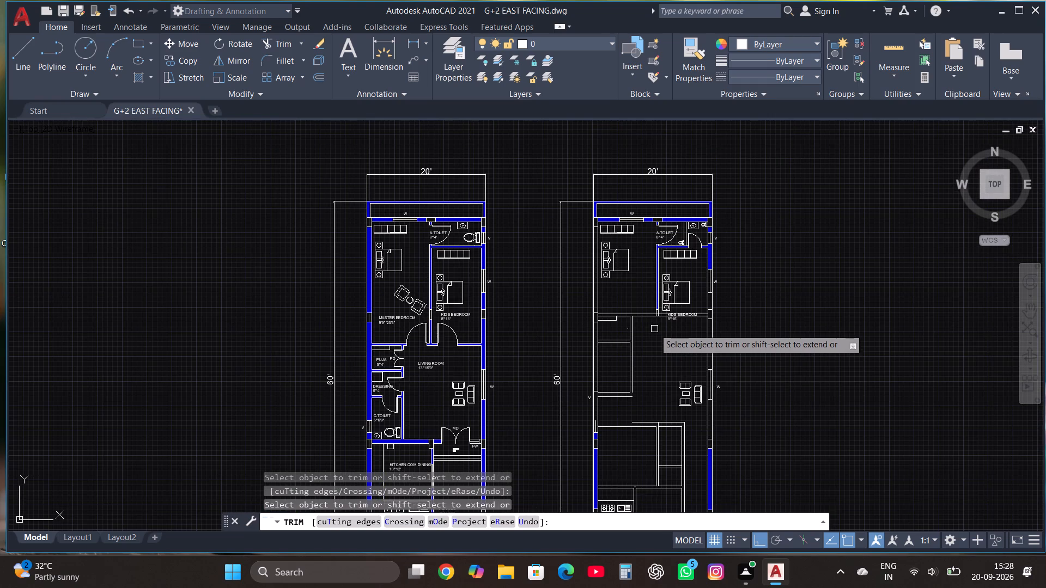
pyautogui.press('Escape')
# Erase the living room sofa set from the copied plan.
pyautogui.scroll(1, 701, 403)
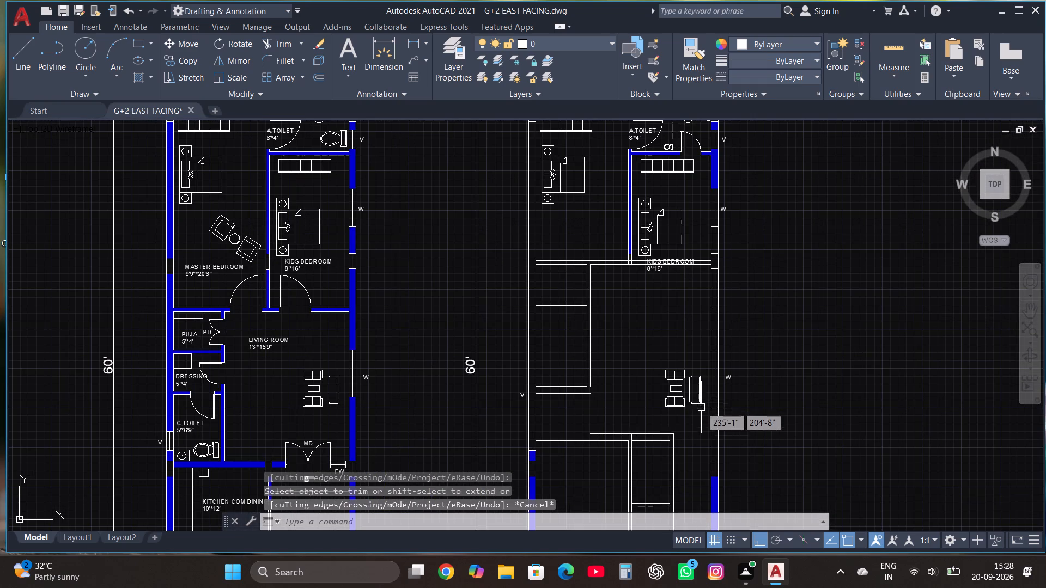
pyautogui.moveTo(704, 414); pyautogui.dragTo(698, 409)
pyautogui.click(660, 332)
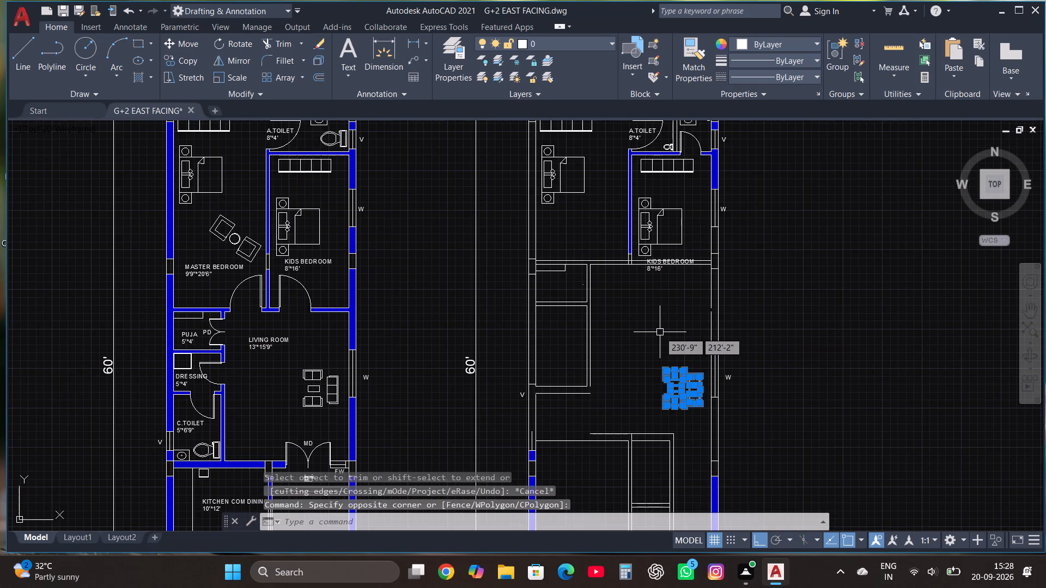
pyautogui.press('Delete')
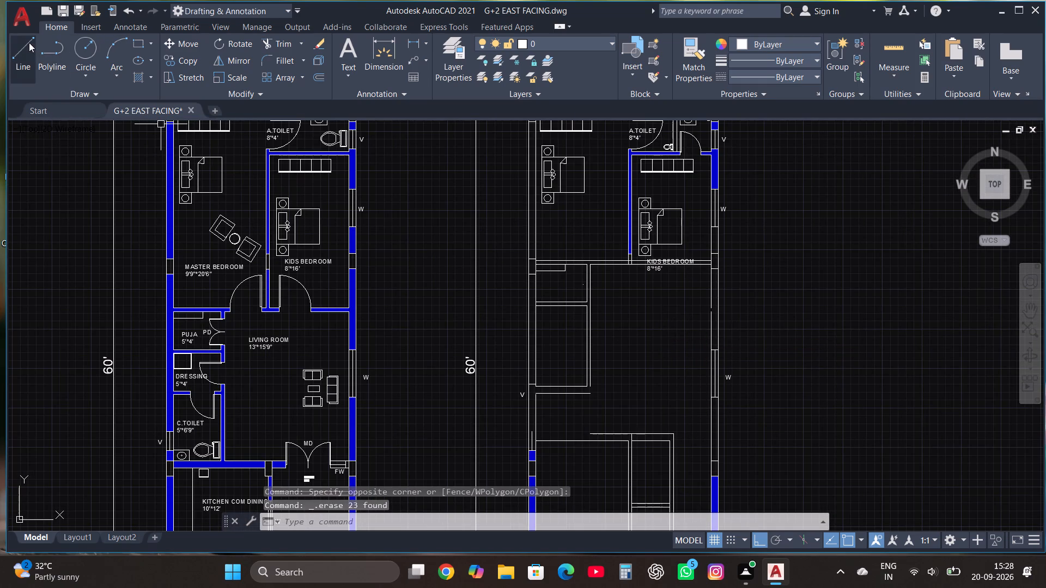
# Draw a horizontal line about 12'-11" long from the east end of the small rooms' lower wall line to the copied plan's east wall.
pyautogui.click(29, 42)
pyautogui.scroll(2, 600, 385)
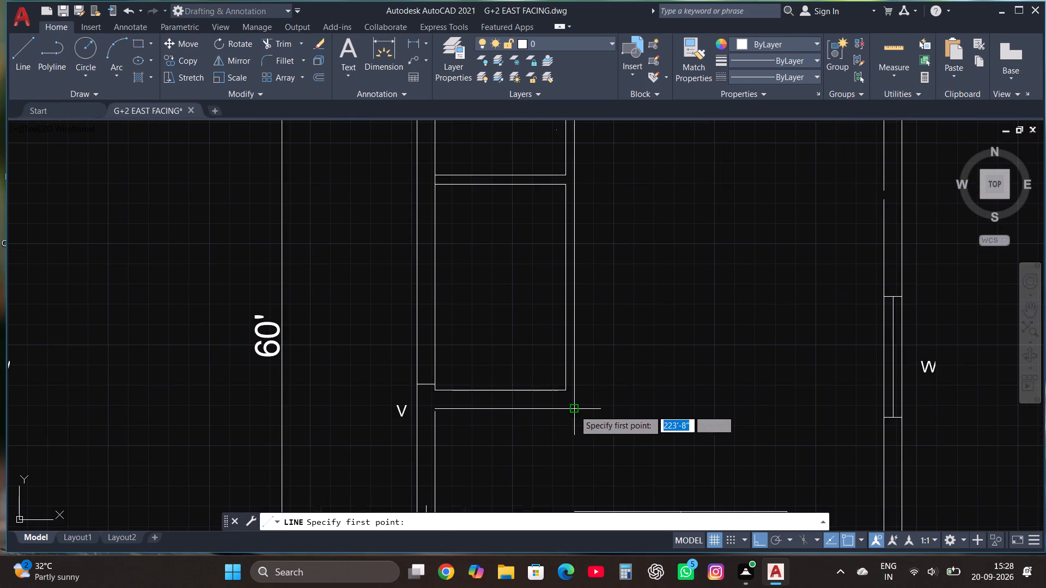
pyautogui.click(572, 411)
pyautogui.scroll(1, 887, 411)
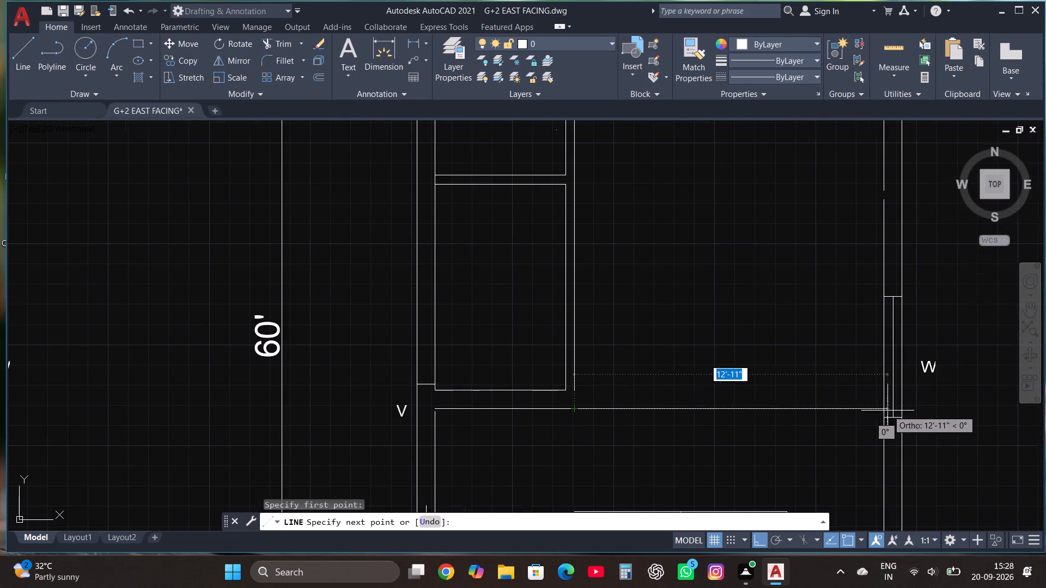
pyautogui.scroll(1, 887, 411)
pyautogui.click(887, 411)
pyautogui.press('Escape')
pyautogui.scroll(-1, 658, 370)
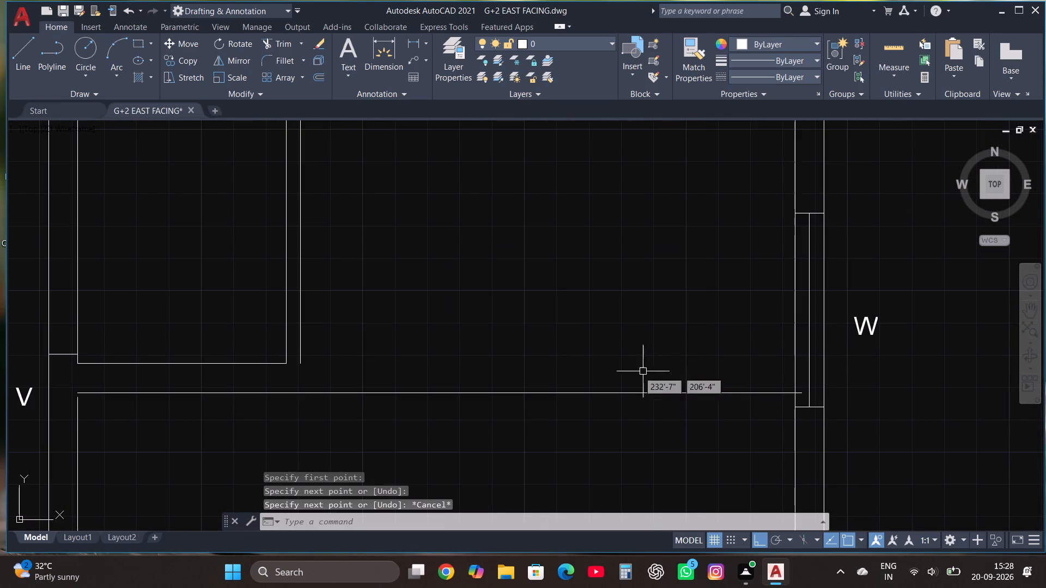
# Draw the wall's upper parallel line from the lower end of the small rooms' east wall to the east outer wall.
pyautogui.click(20, 45)
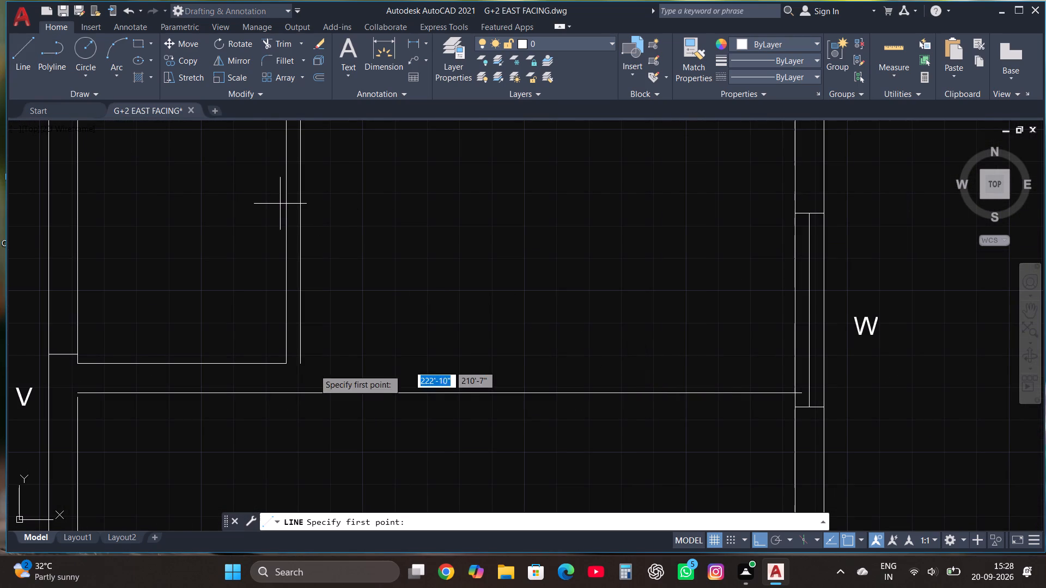
pyautogui.click(300, 364)
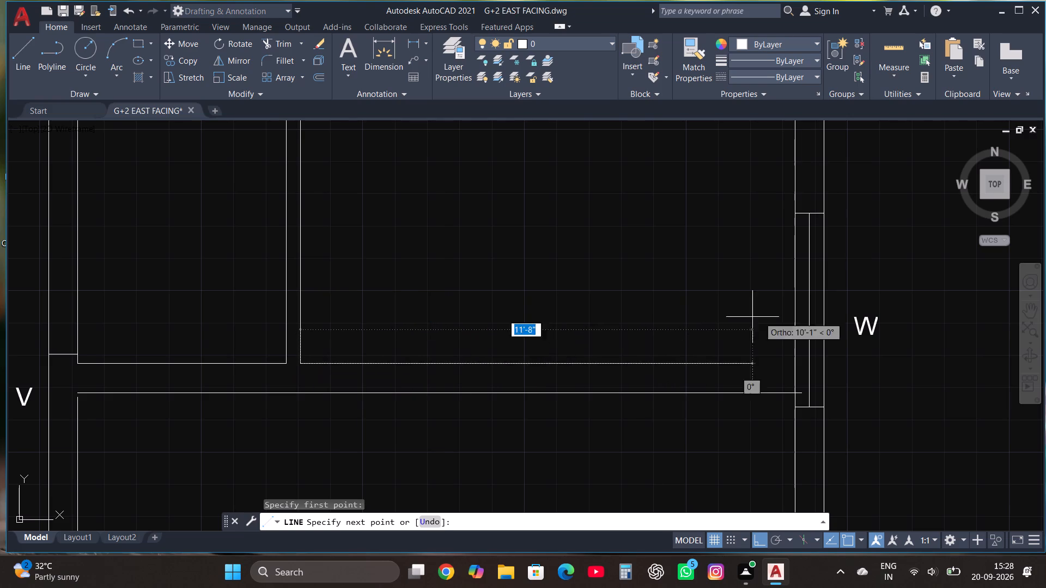
pyautogui.scroll(2, 806, 338)
pyautogui.click(792, 365)
pyautogui.press('Escape')
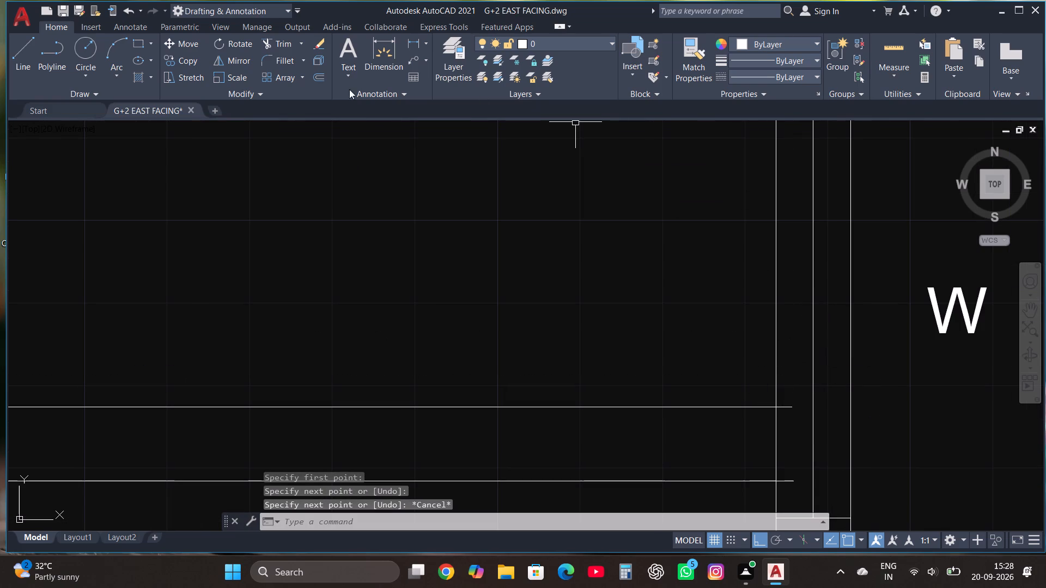
# Trim the overrunning ends of both new horizontal lines at the east wall's inner face.
pyautogui.click(281, 42)
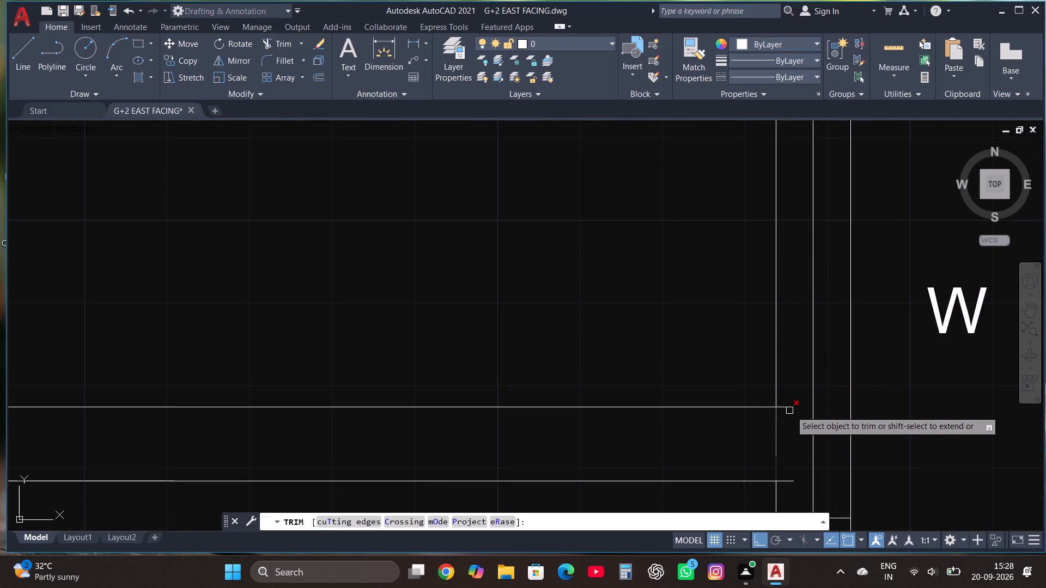
pyautogui.click(788, 408)
pyautogui.click(788, 482)
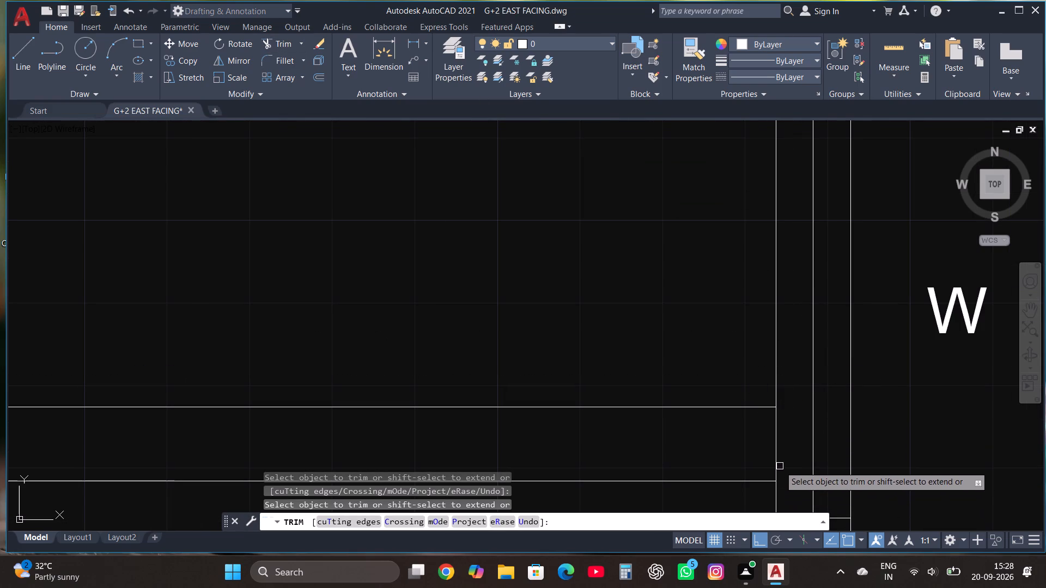
pyautogui.scroll(-3, 630, 329)
pyautogui.press('Escape')
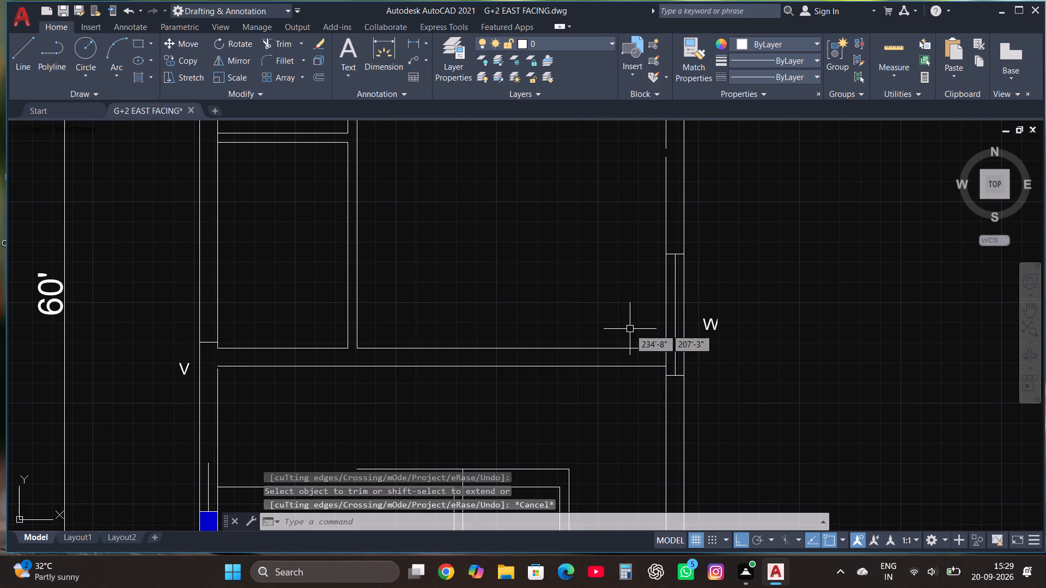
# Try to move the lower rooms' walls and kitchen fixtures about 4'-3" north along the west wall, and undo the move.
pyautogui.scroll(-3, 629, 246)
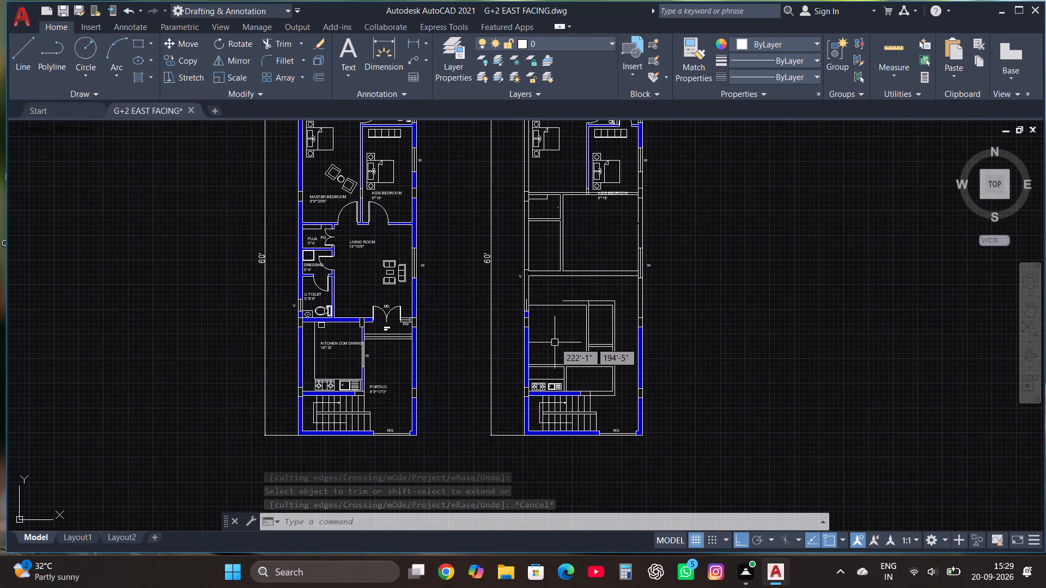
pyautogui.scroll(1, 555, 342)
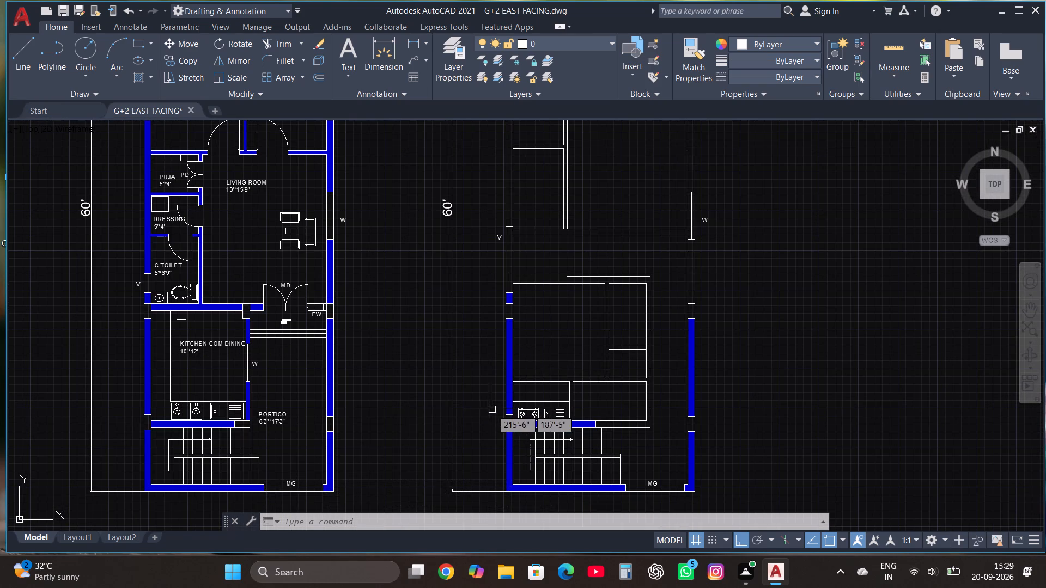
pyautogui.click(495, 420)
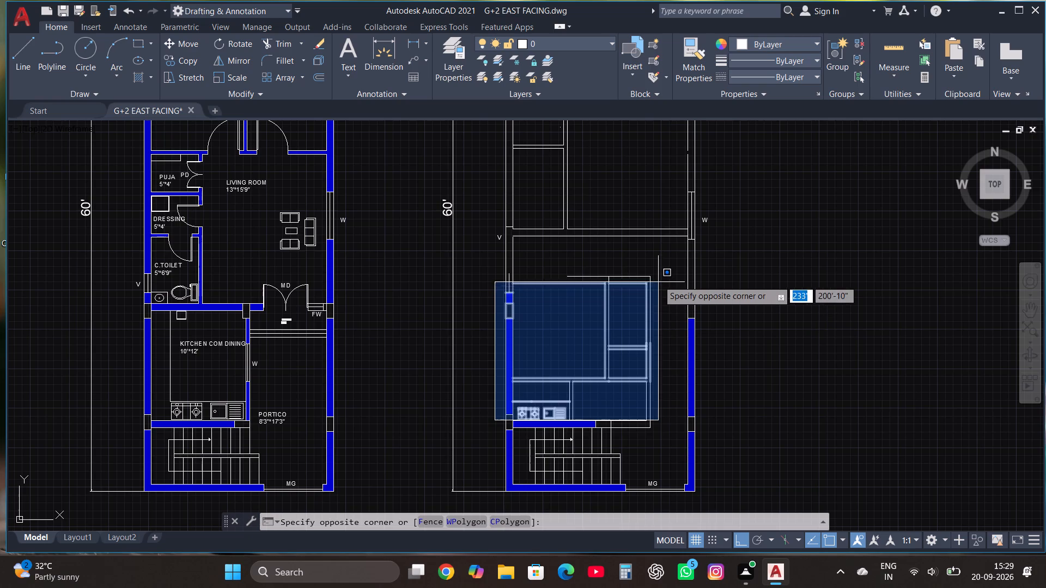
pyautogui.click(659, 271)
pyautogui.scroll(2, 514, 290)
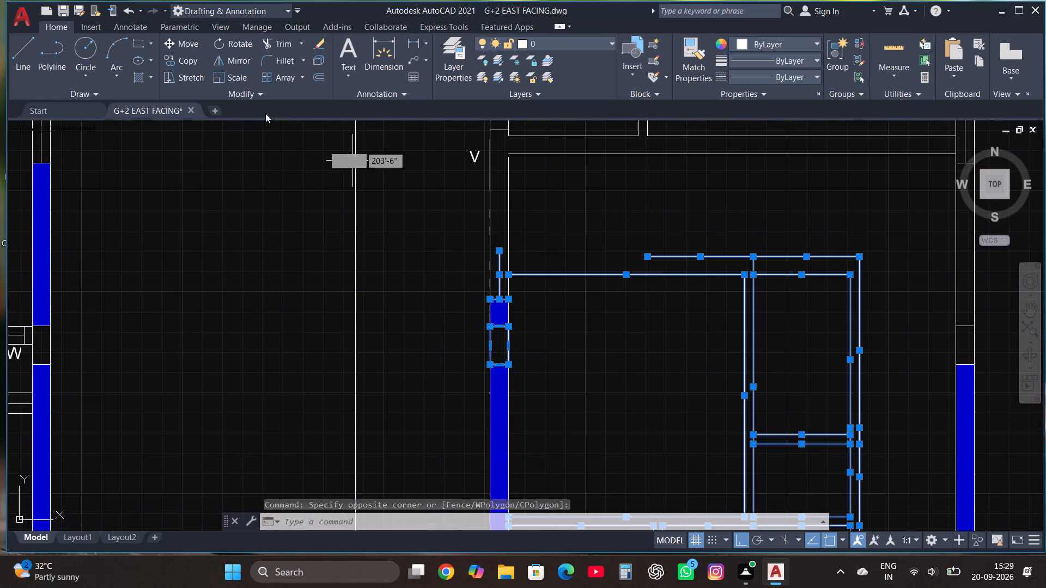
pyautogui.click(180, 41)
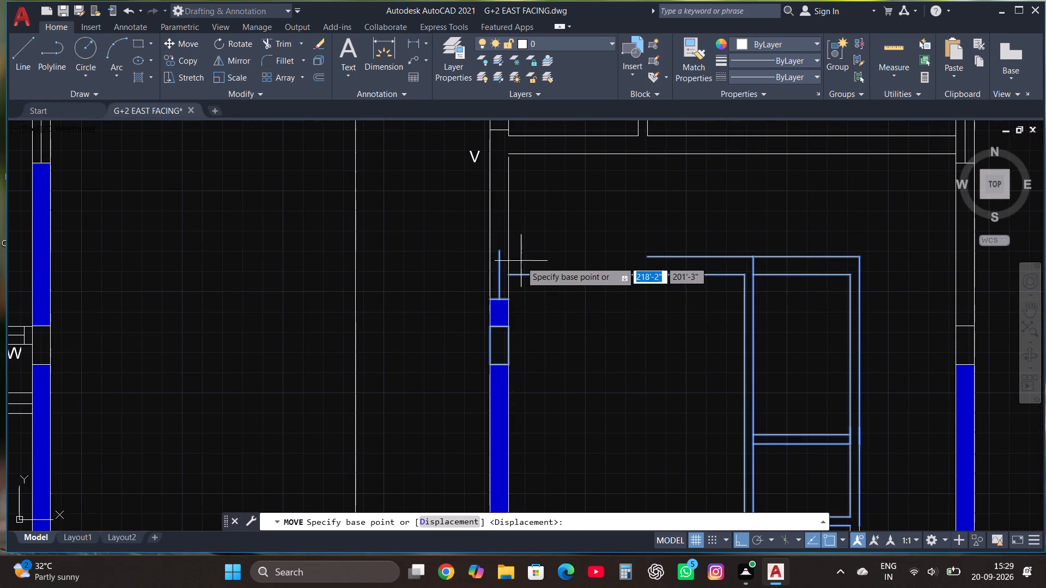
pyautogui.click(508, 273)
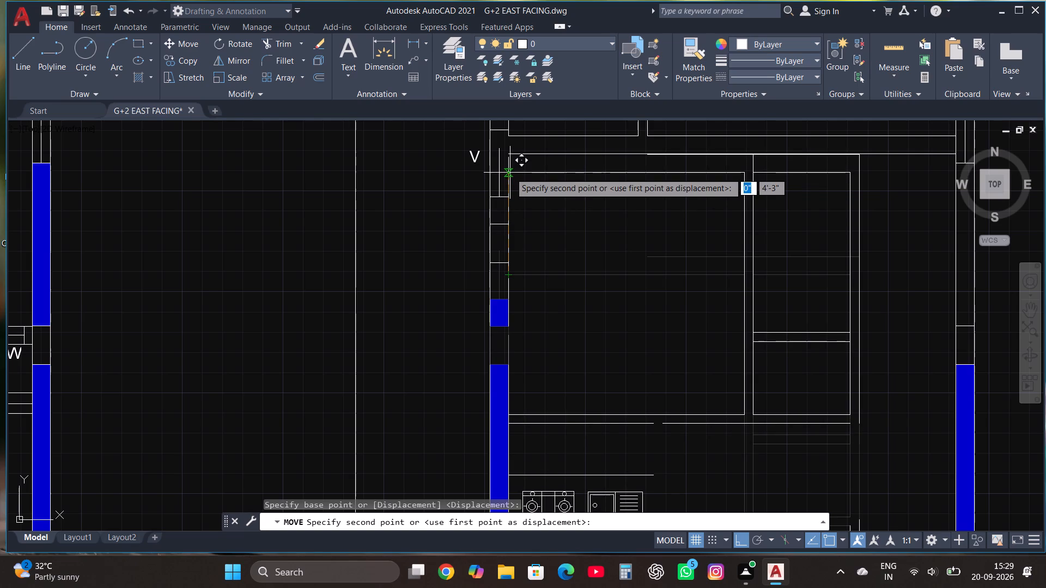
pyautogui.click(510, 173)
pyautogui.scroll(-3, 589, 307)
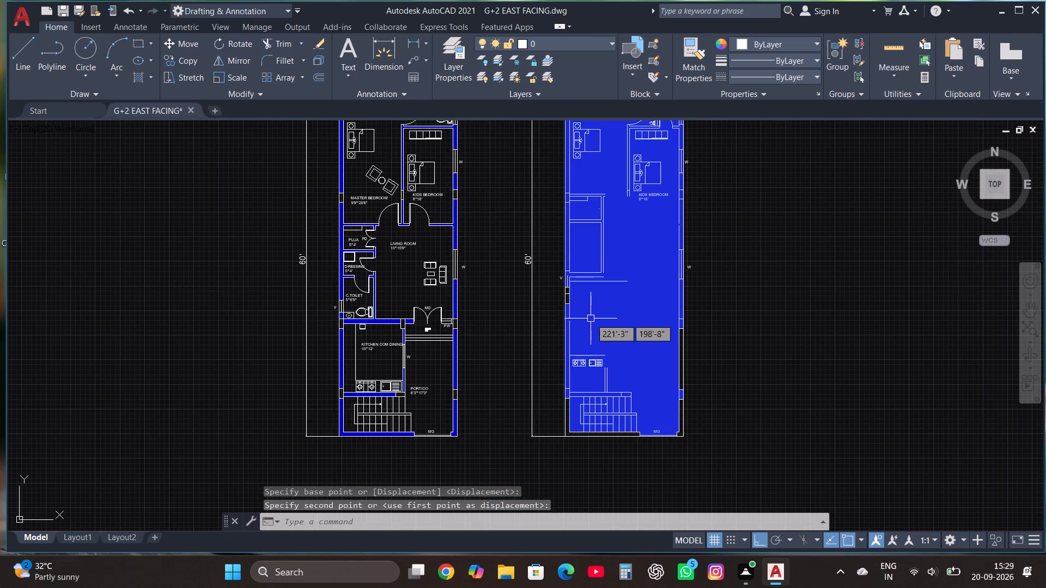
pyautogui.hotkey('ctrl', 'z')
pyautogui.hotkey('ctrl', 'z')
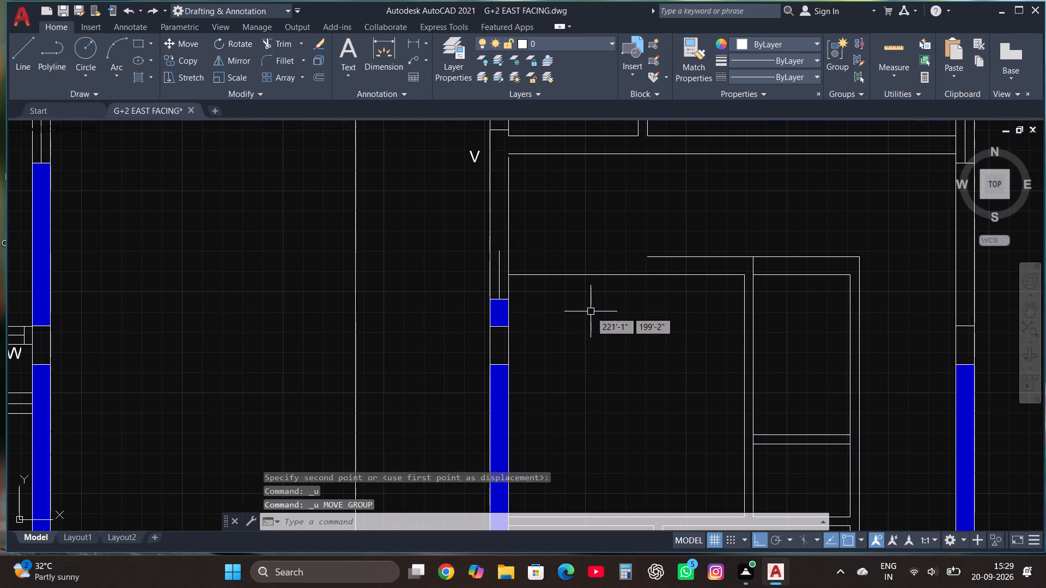
# Erase the blue hatch fills from the copied plan's walls, keeping the wall outlines.
pyautogui.scroll(-1, 583, 344)
pyautogui.click(532, 402)
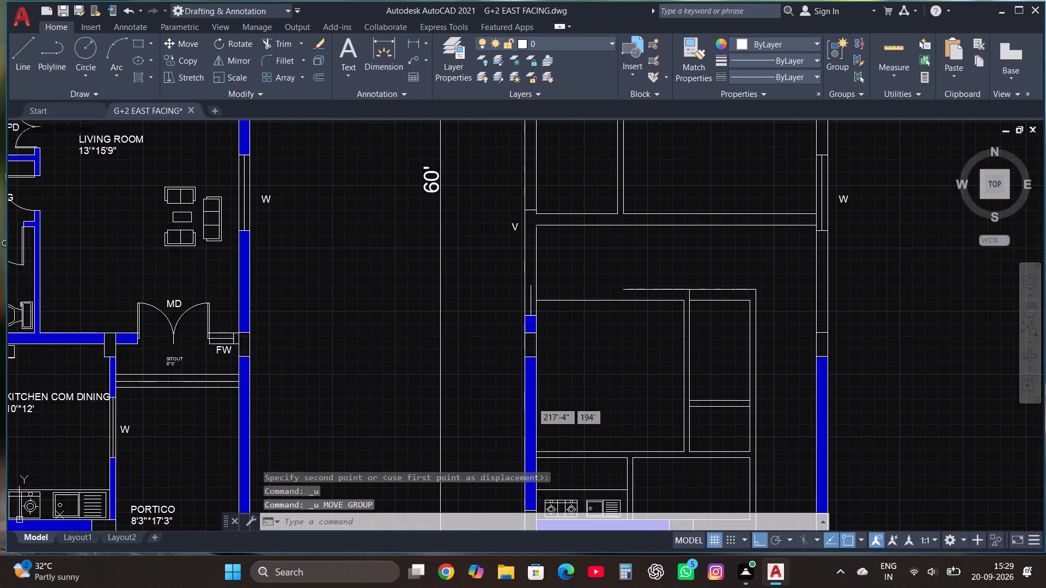
pyautogui.press('Delete')
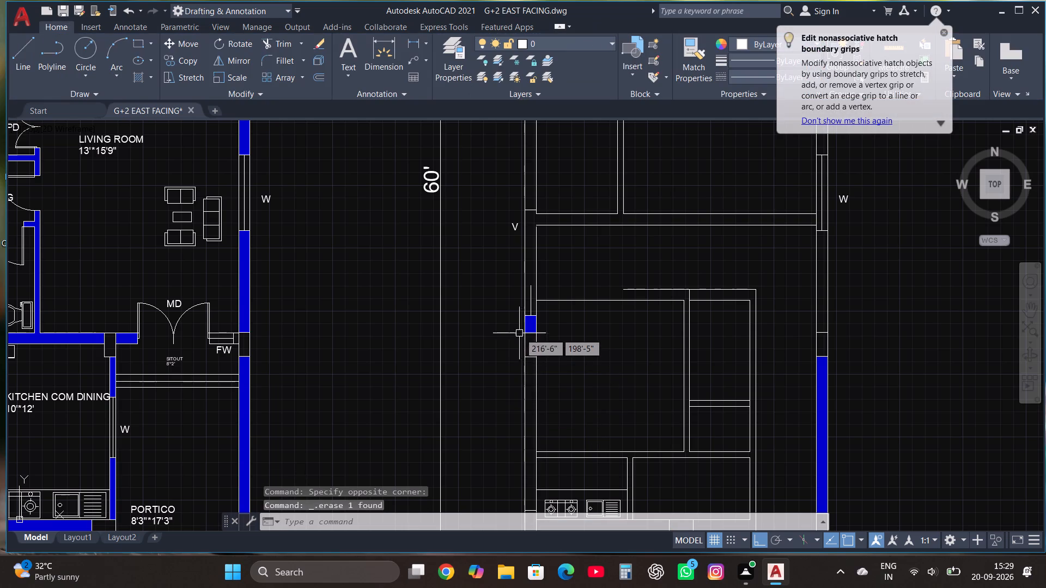
pyautogui.click(528, 327)
pyautogui.press('Delete')
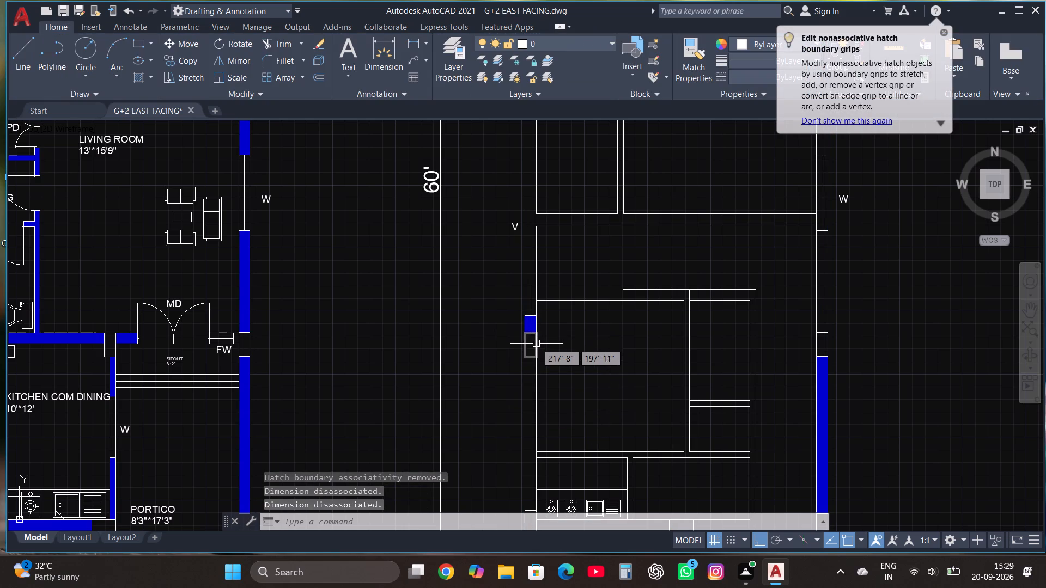
pyautogui.hotkey('ctrl', 'z')
pyautogui.click(528, 328)
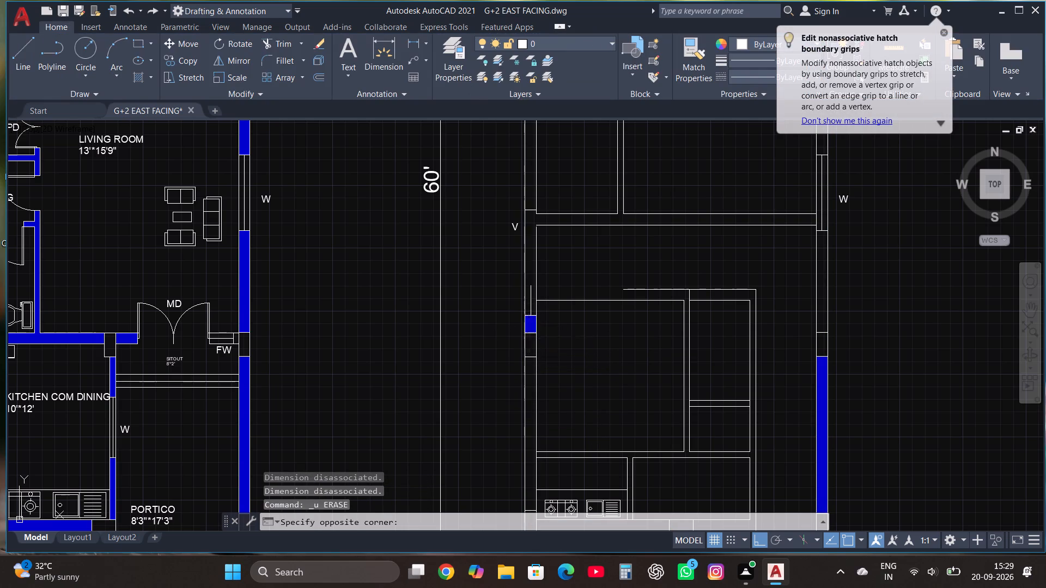
pyautogui.press('Delete')
pyautogui.scroll(-2, 593, 274)
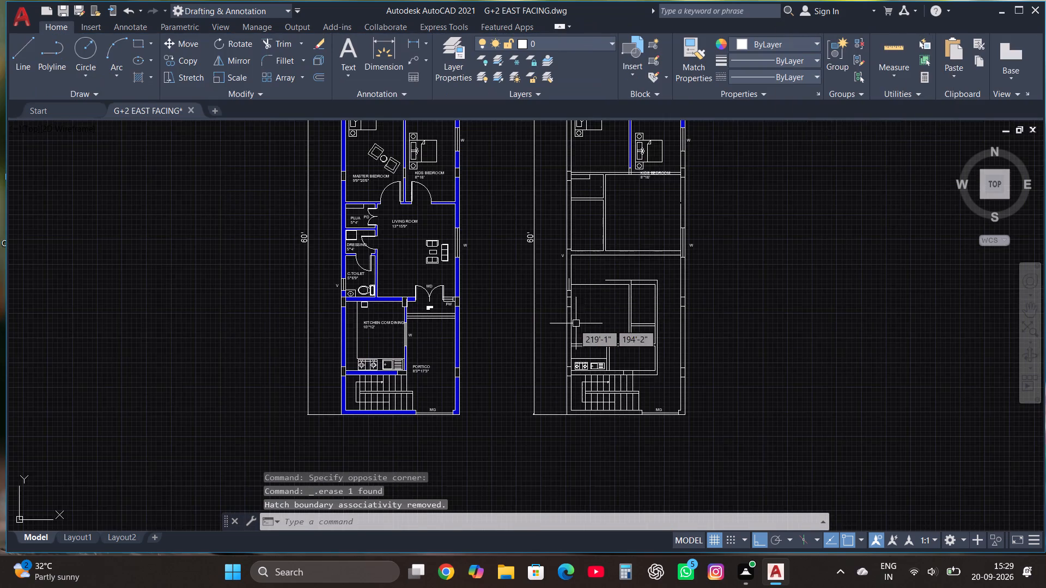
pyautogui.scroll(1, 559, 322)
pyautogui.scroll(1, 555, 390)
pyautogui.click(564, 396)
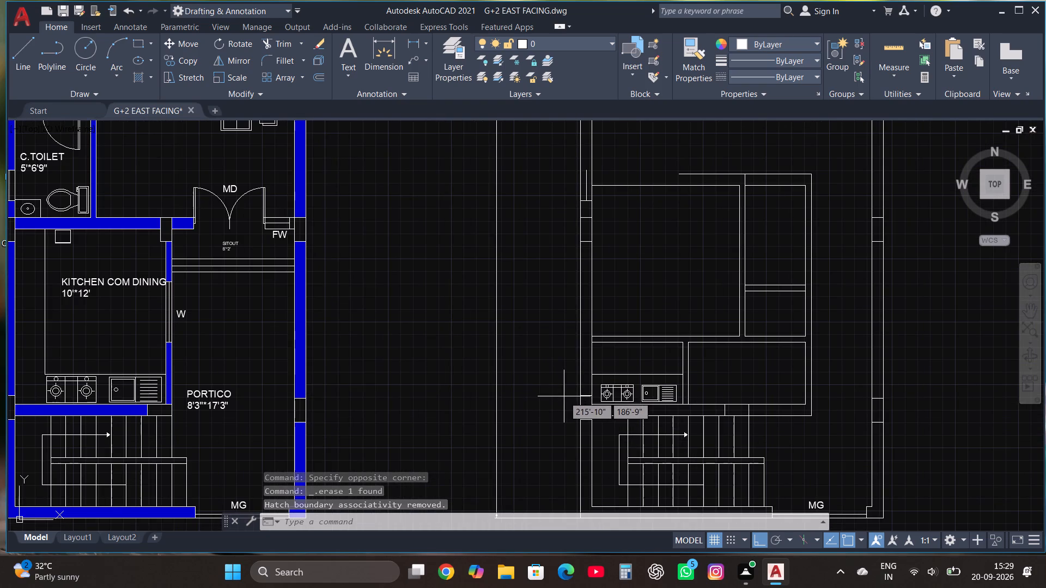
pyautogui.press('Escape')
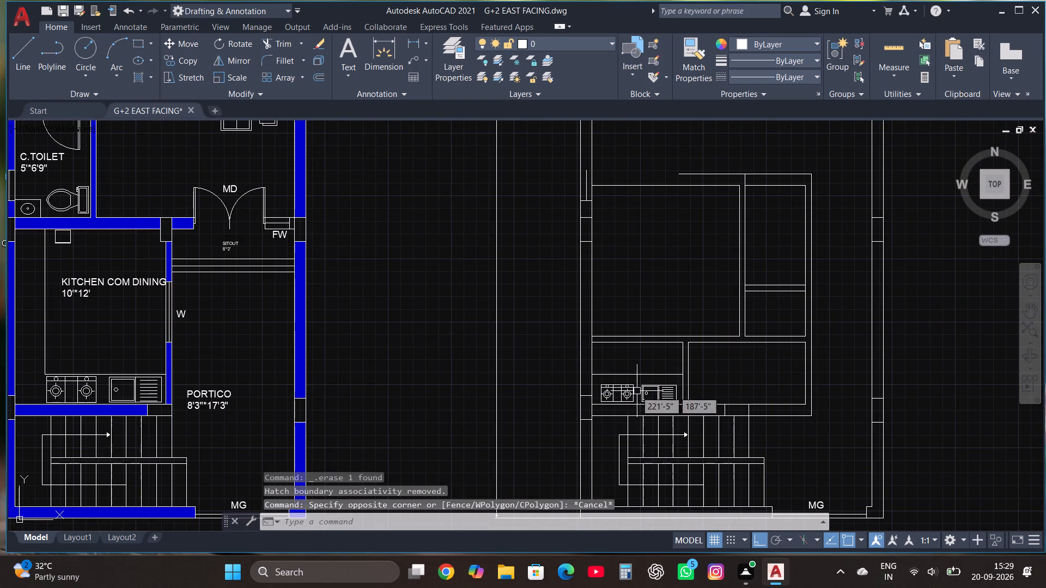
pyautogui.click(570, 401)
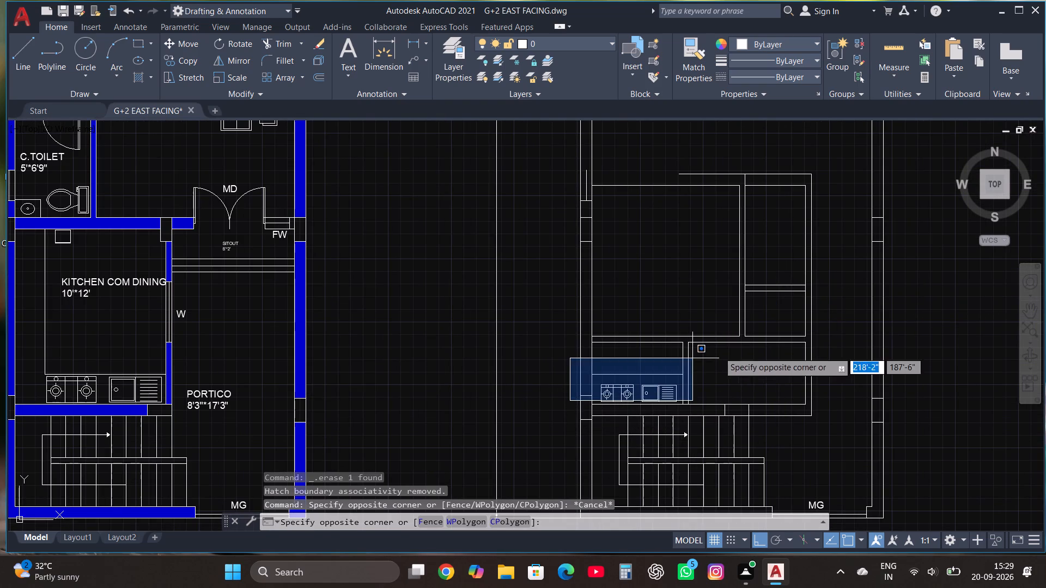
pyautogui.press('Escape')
# Move the lower rooms' walls and kitchen fixtures about 5' north, aligning their top wall with the lower wall of the rooms above.
pyautogui.scroll(4, 617, 403)
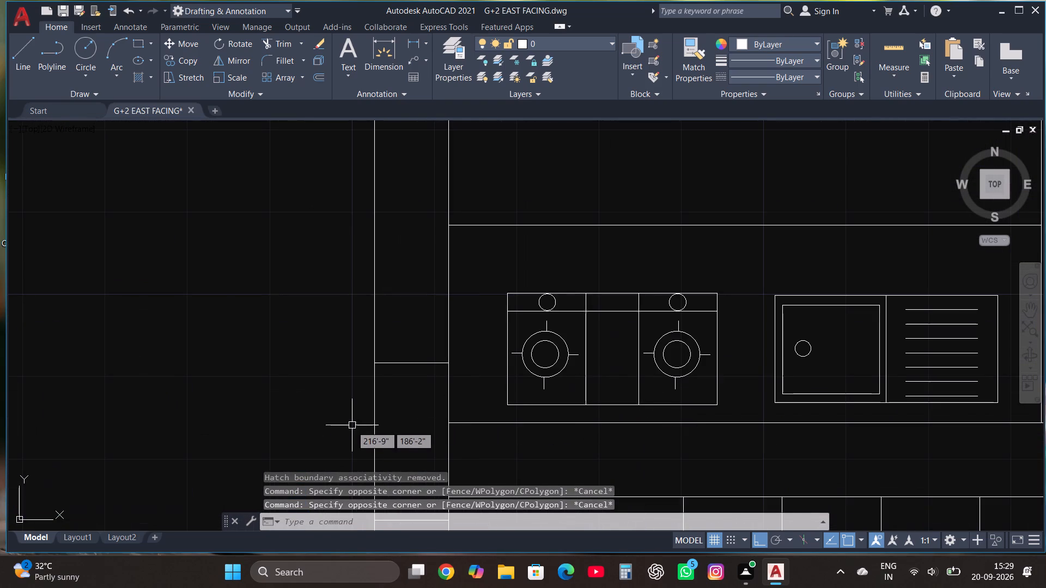
pyautogui.click(342, 420)
pyautogui.scroll(-3, 725, 327)
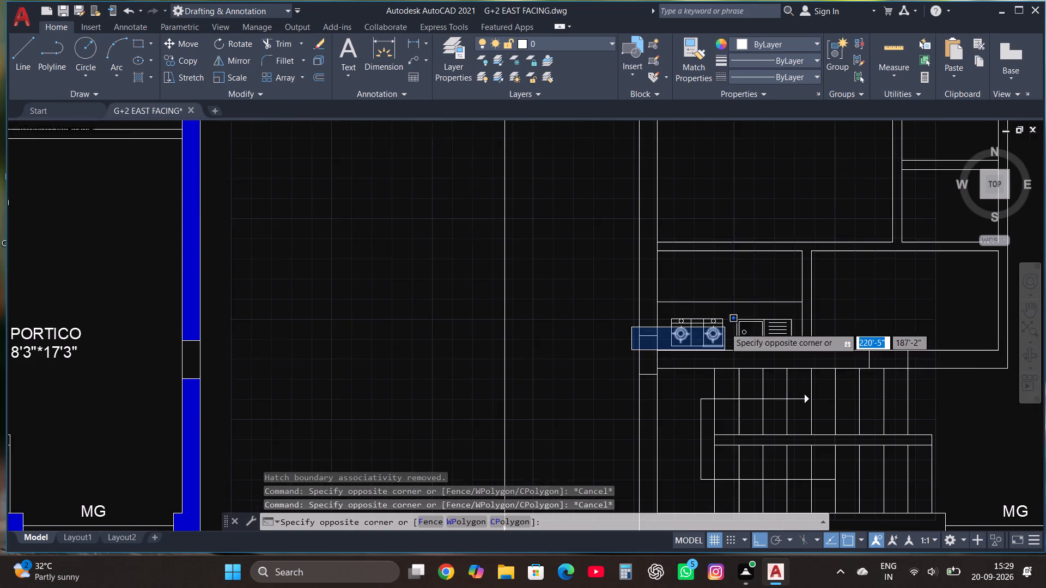
pyautogui.scroll(-2, 755, 313)
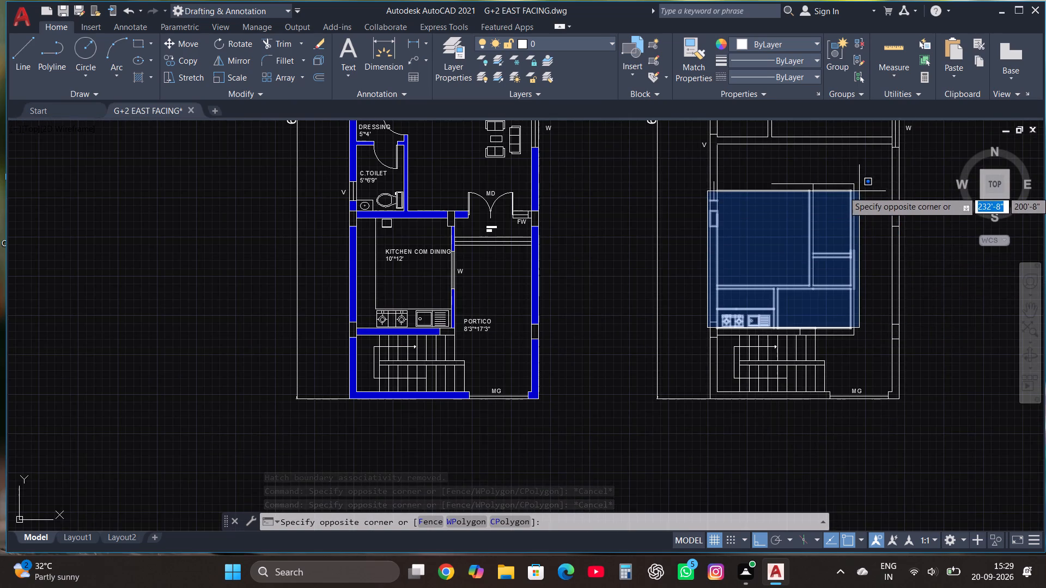
pyautogui.click(862, 174)
pyautogui.scroll(1, 862, 174)
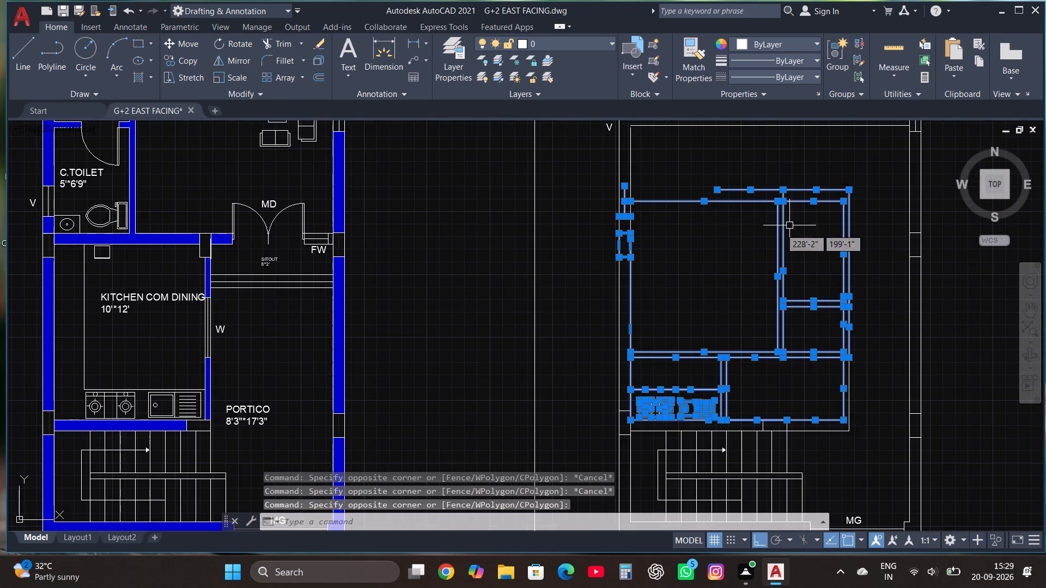
pyautogui.click(175, 45)
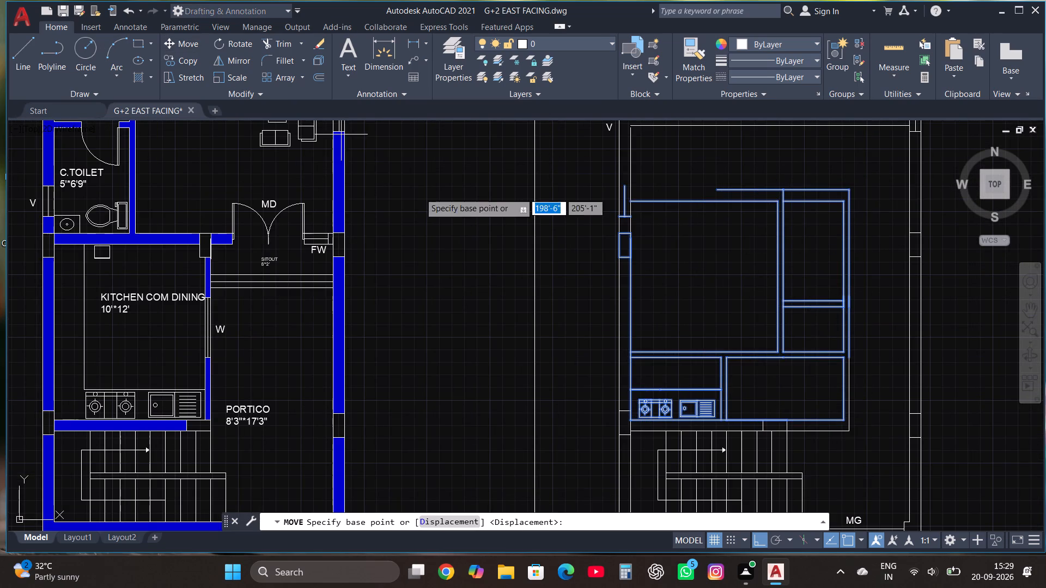
pyautogui.scroll(-1, 662, 321)
pyautogui.scroll(1, 781, 228)
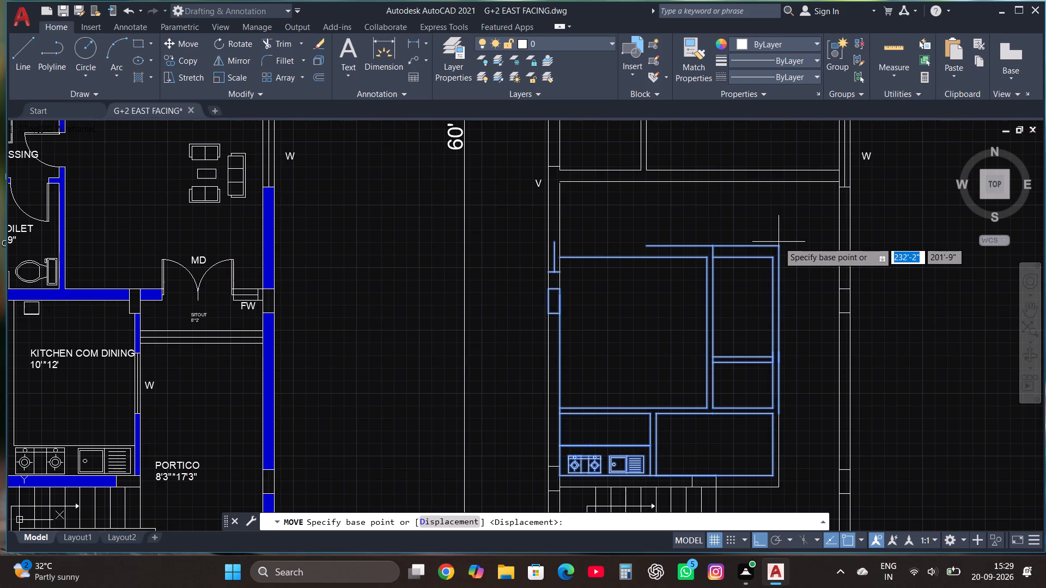
pyautogui.click(780, 246)
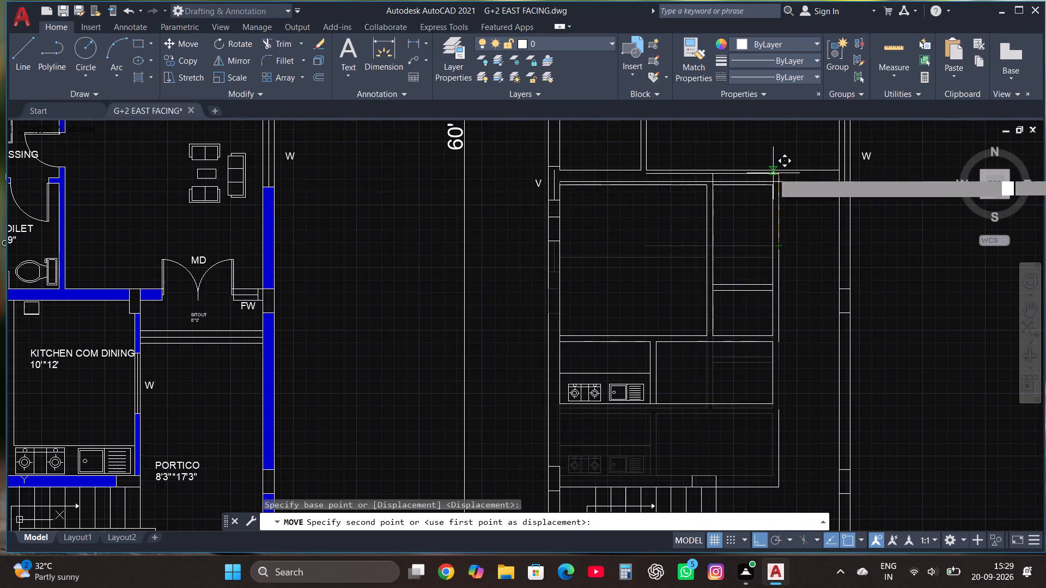
pyautogui.scroll(1, 777, 170)
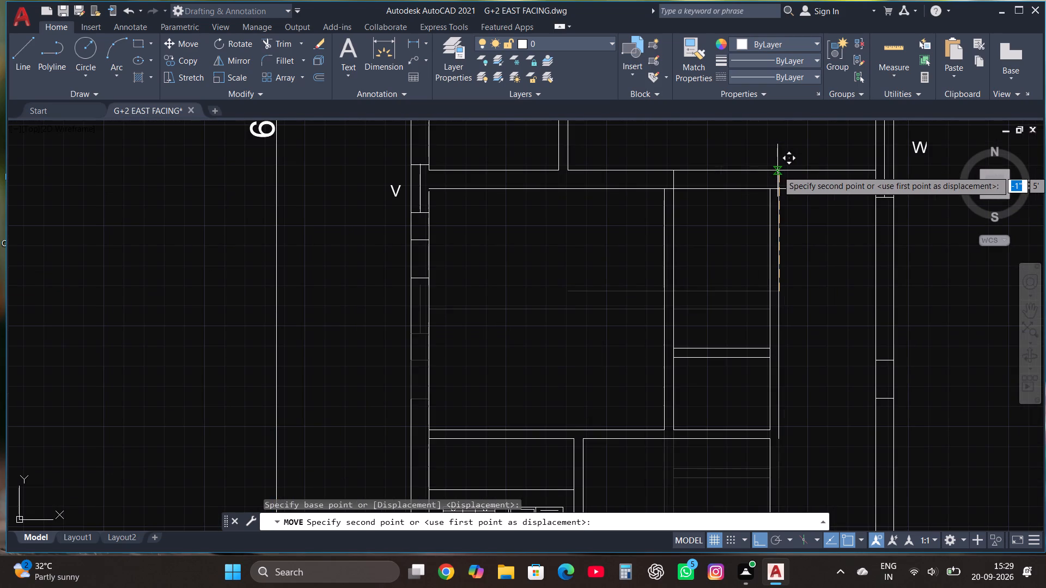
pyautogui.press('F8')
pyautogui.scroll(2, 777, 170)
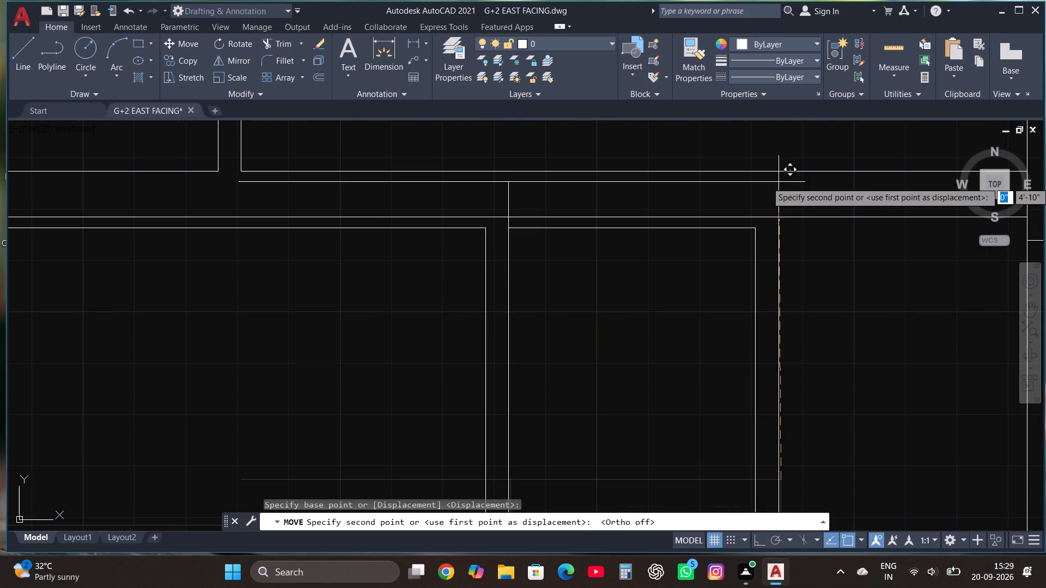
pyautogui.click(777, 170)
# Erase the leftover vertical wall line between the moved rooms and the east end of the staircase wall.
pyautogui.scroll(-3, 721, 274)
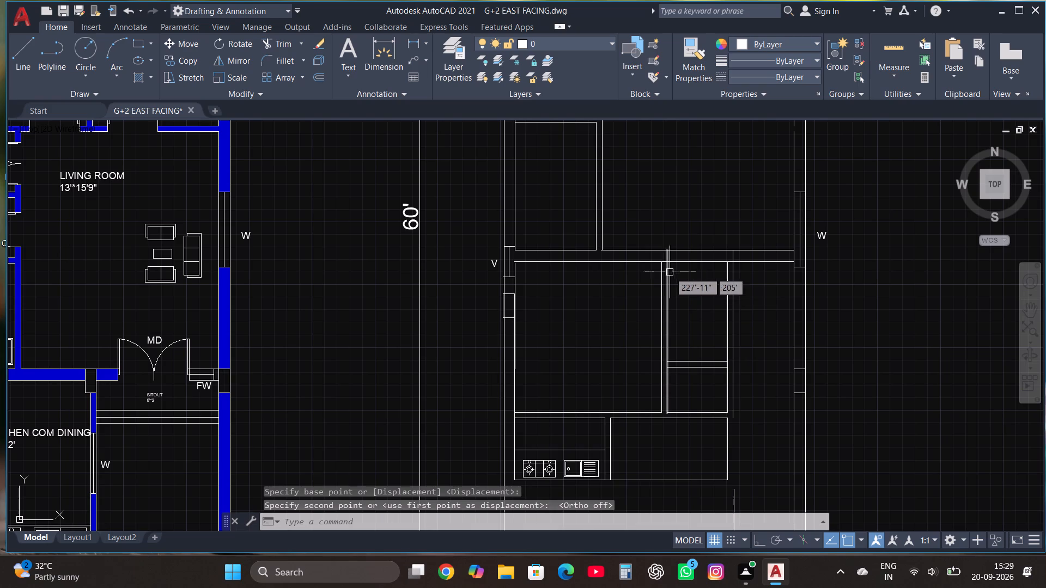
pyautogui.scroll(-2, 665, 215)
pyautogui.scroll(1, 719, 361)
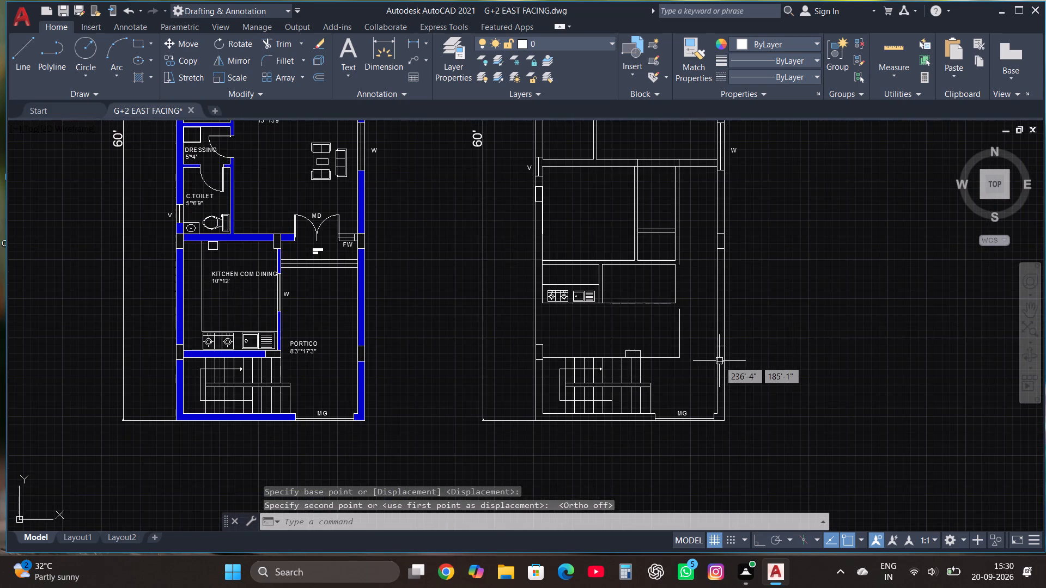
pyautogui.click(678, 329)
pyautogui.press('Delete')
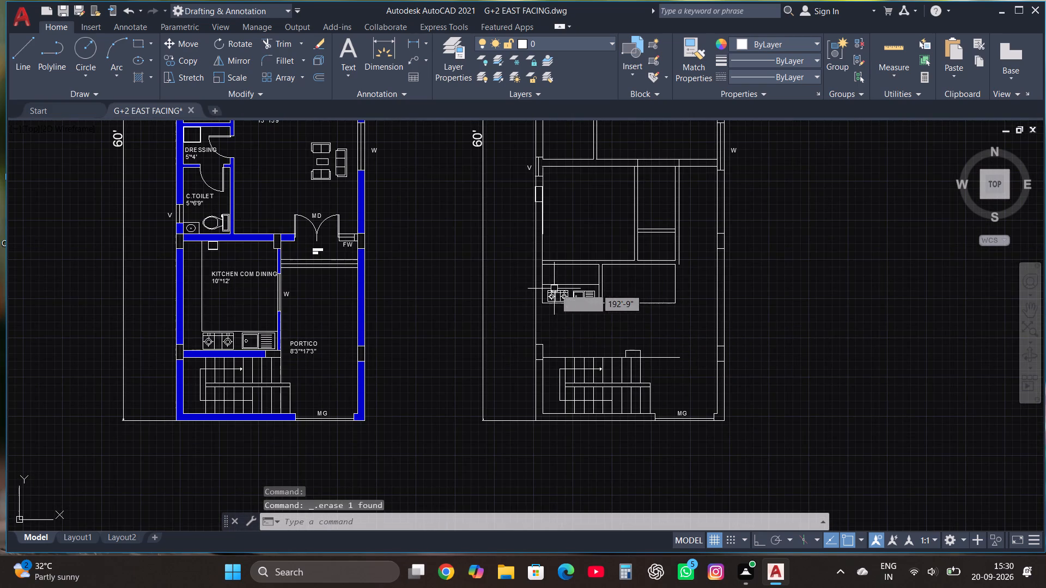
# Draw the staircase wall's upper line about 9' west from the small rectangle on that wall into the west outer wall.
pyautogui.scroll(1, 563, 289)
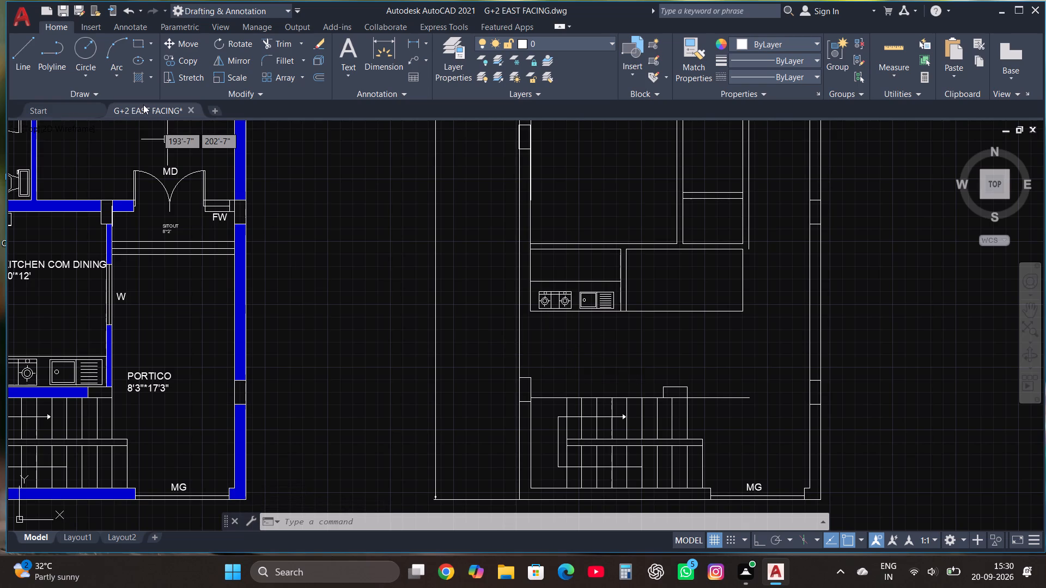
pyautogui.click(26, 48)
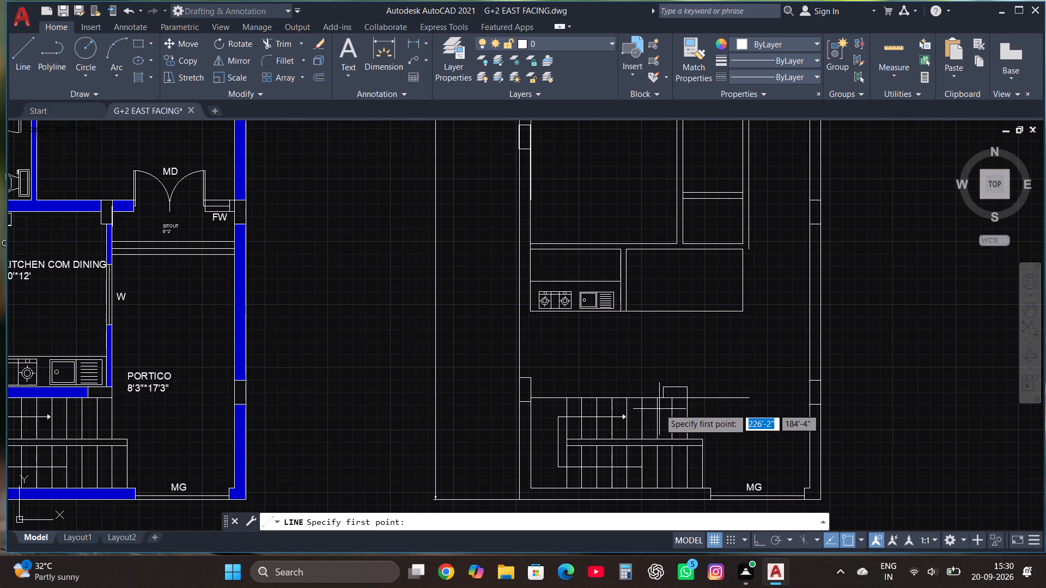
pyautogui.click(664, 386)
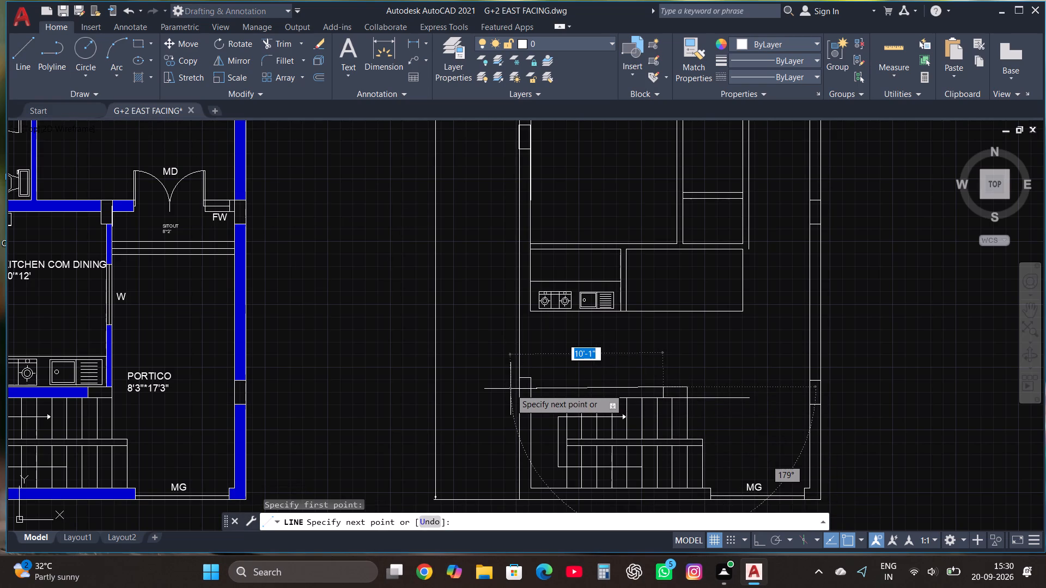
pyautogui.press('F8')
pyautogui.scroll(3, 510, 389)
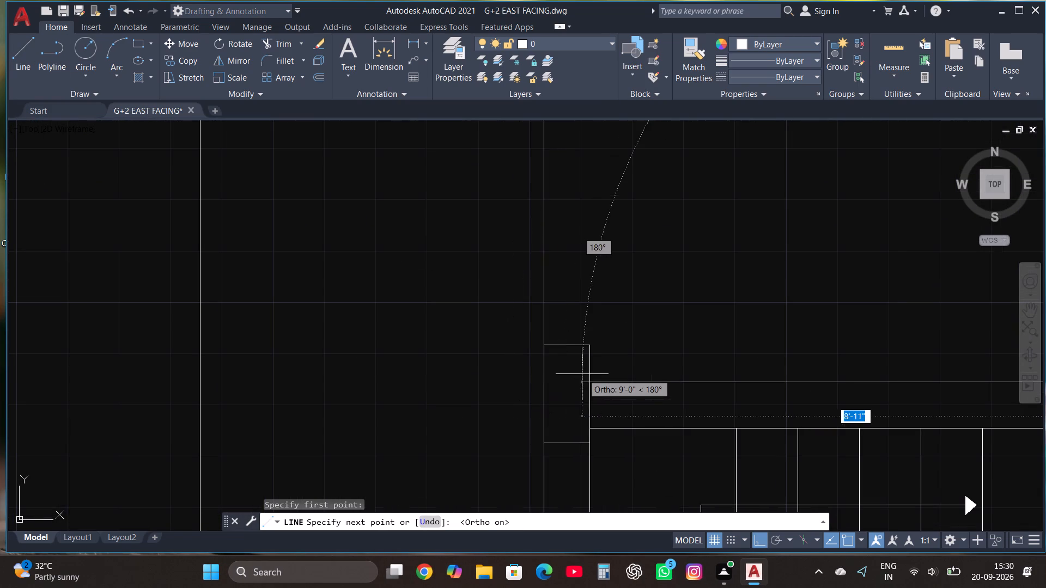
pyautogui.click(567, 369)
pyautogui.press('Escape')
pyautogui.scroll(-3, 572, 403)
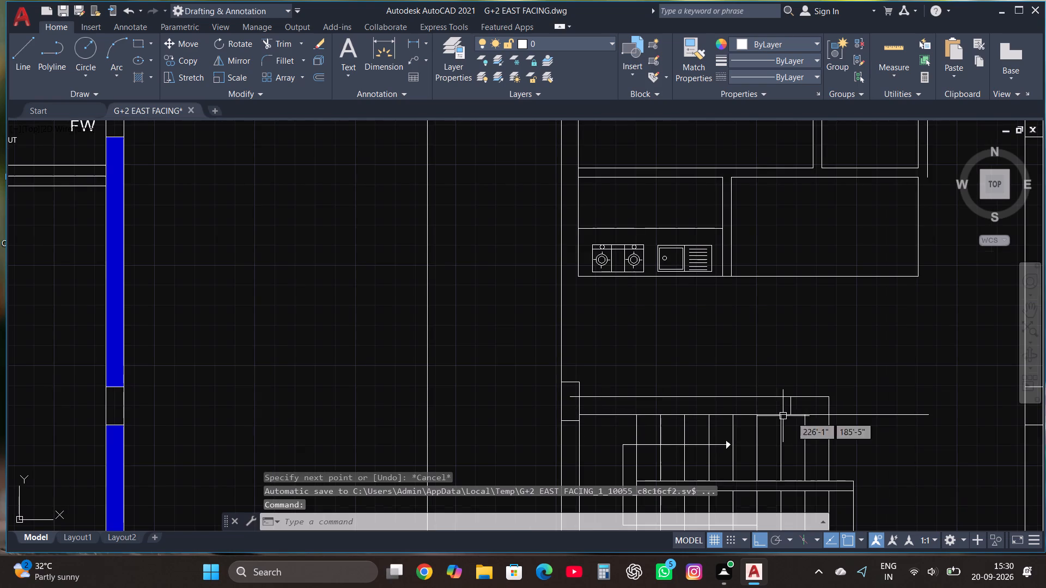
# Continue the staircase wall's upper line about 4' east to the lower line's end and close that end with a short vertical line.
pyautogui.click(19, 51)
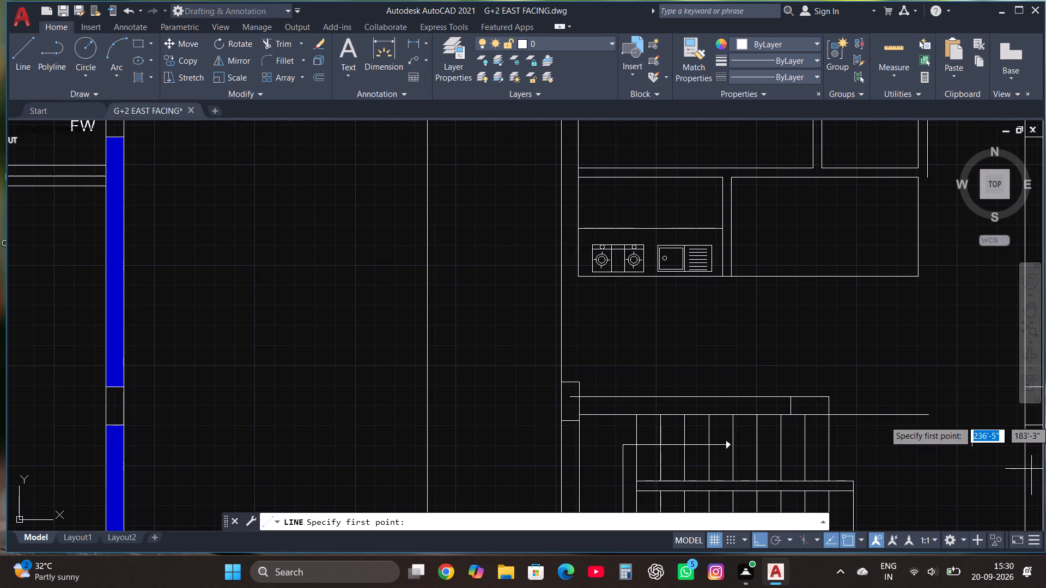
pyautogui.click(829, 397)
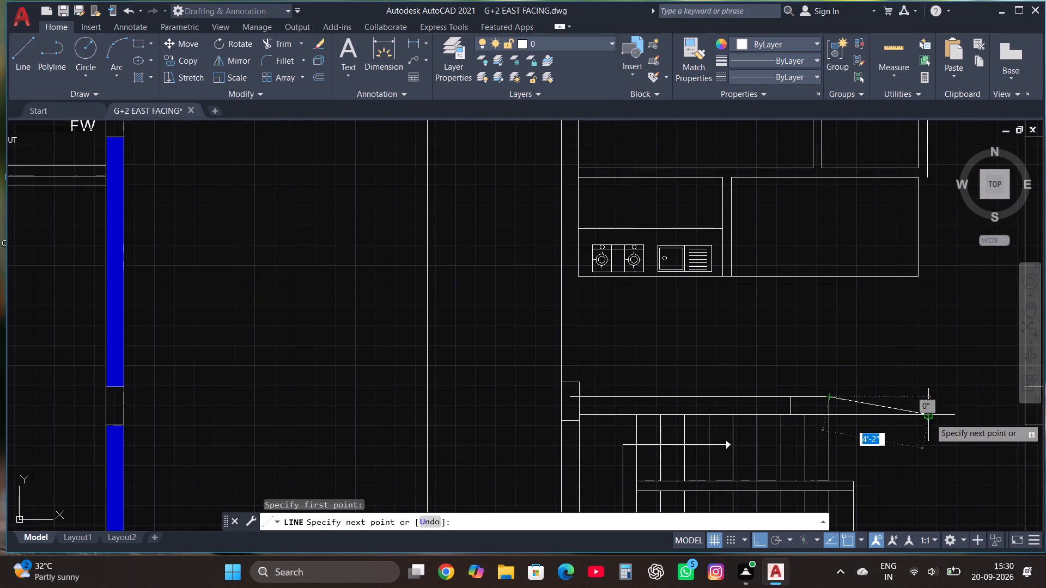
pyautogui.click(929, 402)
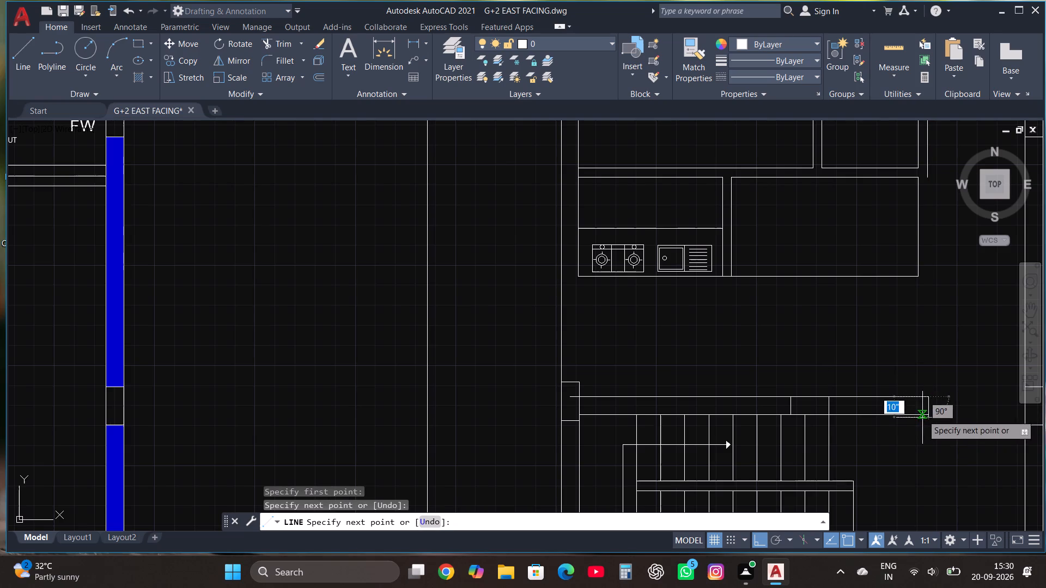
pyautogui.click(927, 412)
pyautogui.press('Escape')
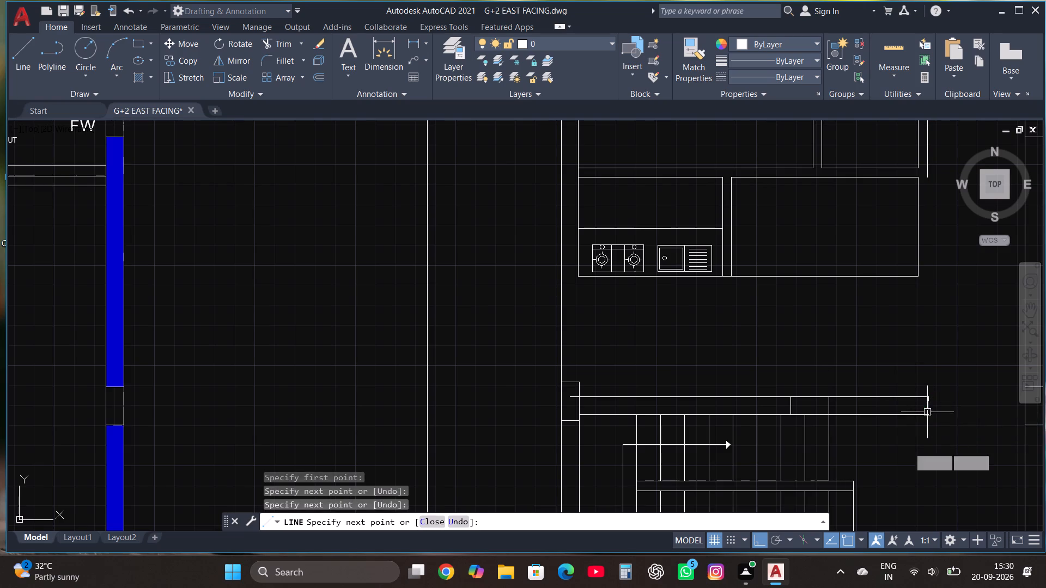
# Erase the short vertical closing line at the staircase wall's east end.
pyautogui.scroll(-1, 887, 478)
pyautogui.scroll(2, 934, 432)
pyautogui.moveTo(883, 434); pyautogui.dragTo(874, 434)
pyautogui.click(857, 445)
pyautogui.press('Delete')
pyautogui.scroll(-2, 856, 446)
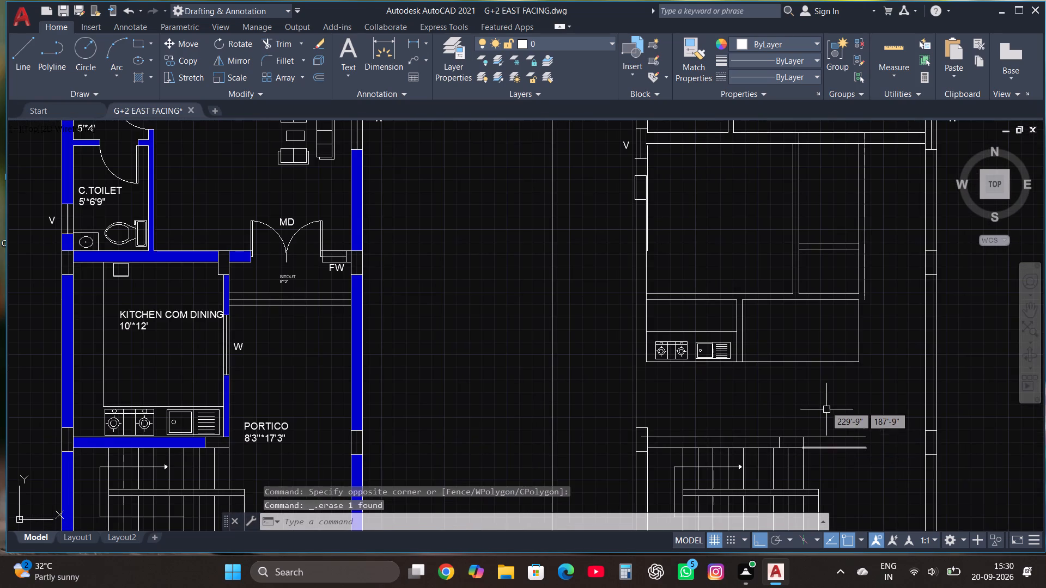
# Trim the overrunning west end of the staircase wall's upper line at the west outer wall's inner face.
pyautogui.scroll(1, 695, 436)
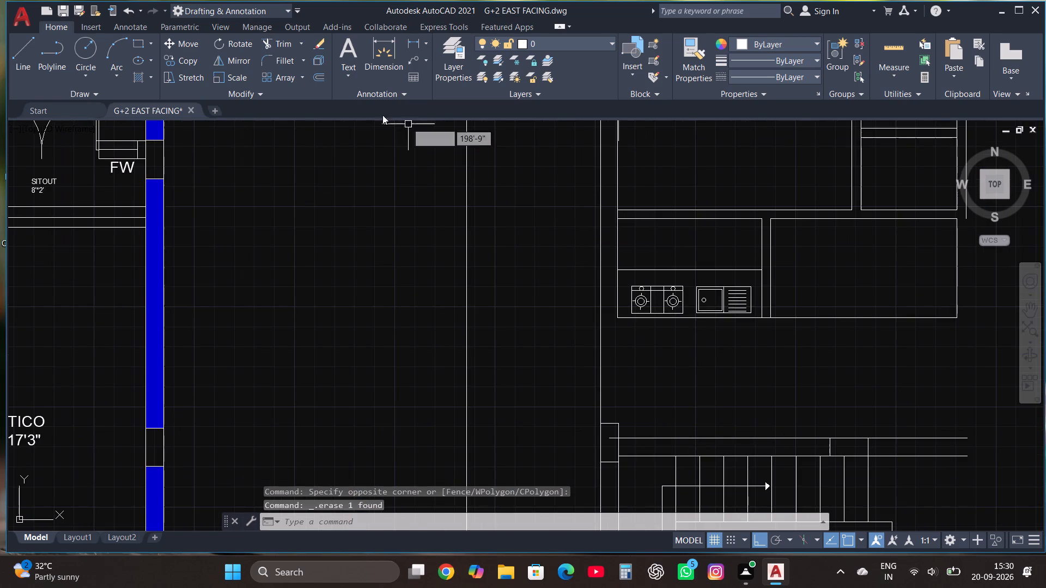
pyautogui.click(271, 42)
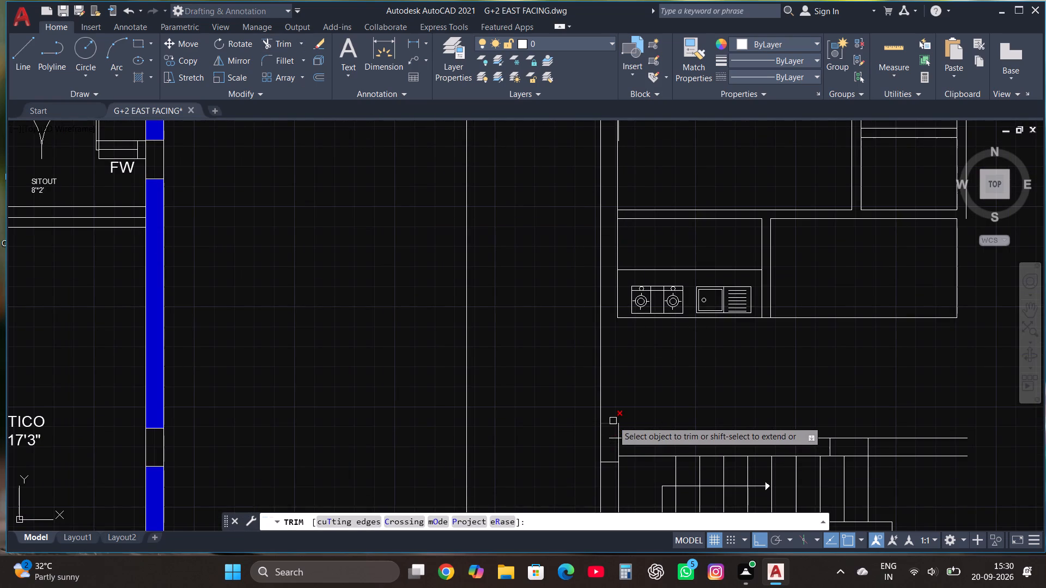
pyautogui.click(611, 439)
pyautogui.press('Escape')
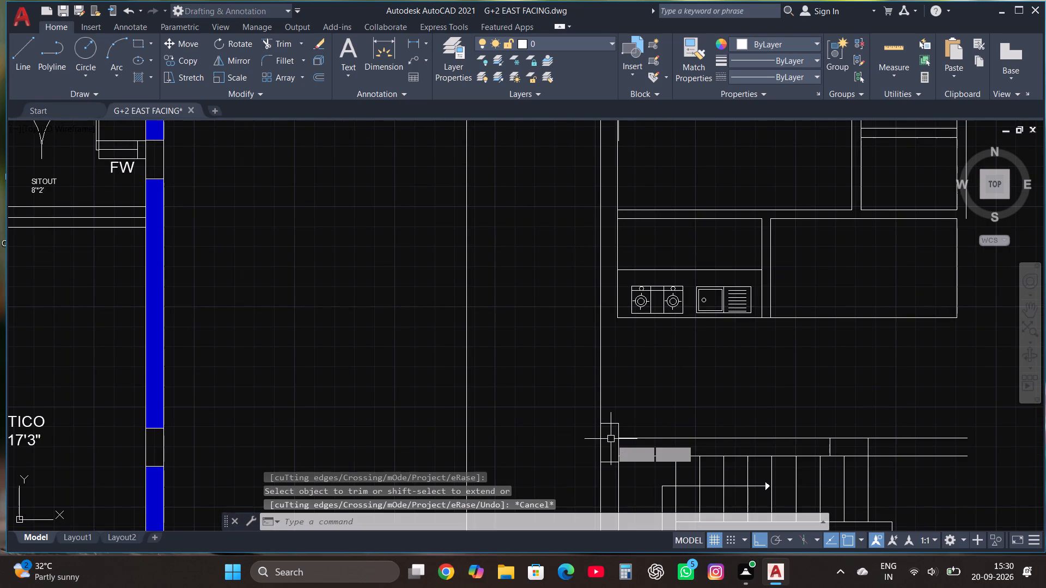
# Draw the west wall's inner face line south from the moved kitchen's southwest corner into the rectangle beside the staircase wall.
pyautogui.scroll(-3, 611, 439)
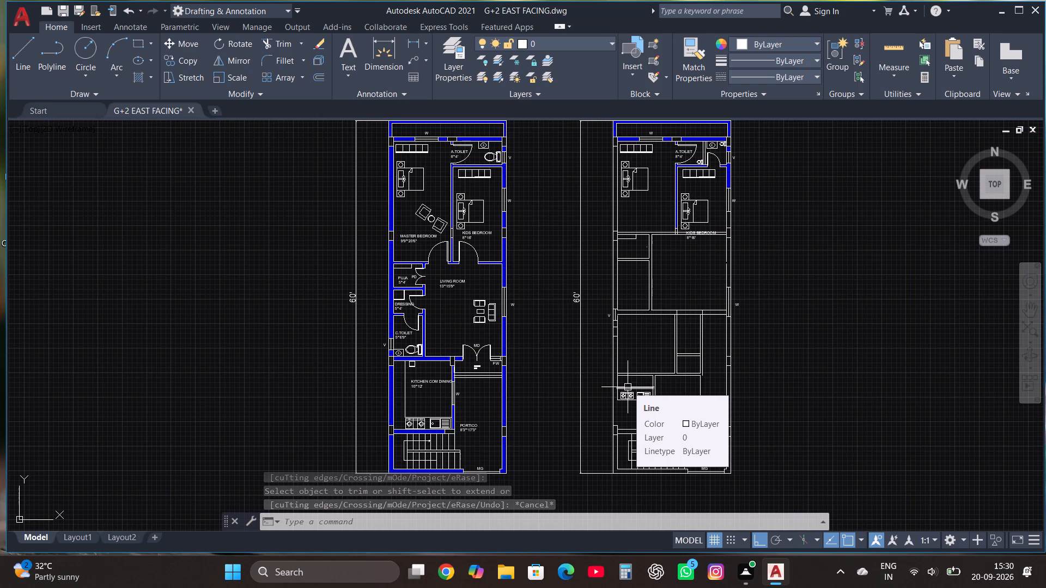
pyautogui.scroll(-1, 764, 284)
pyautogui.scroll(2, 715, 363)
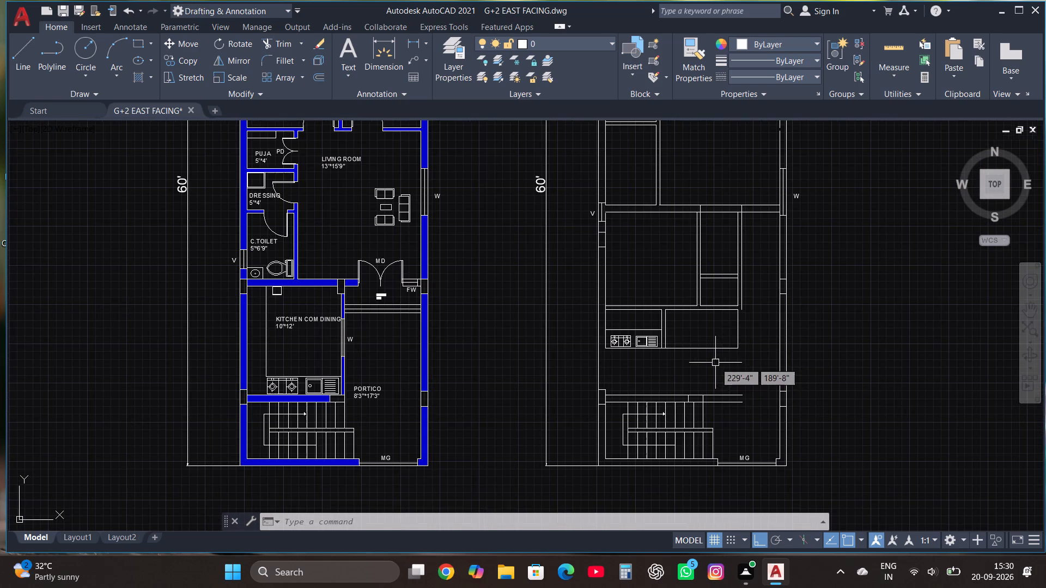
pyautogui.scroll(1, 734, 385)
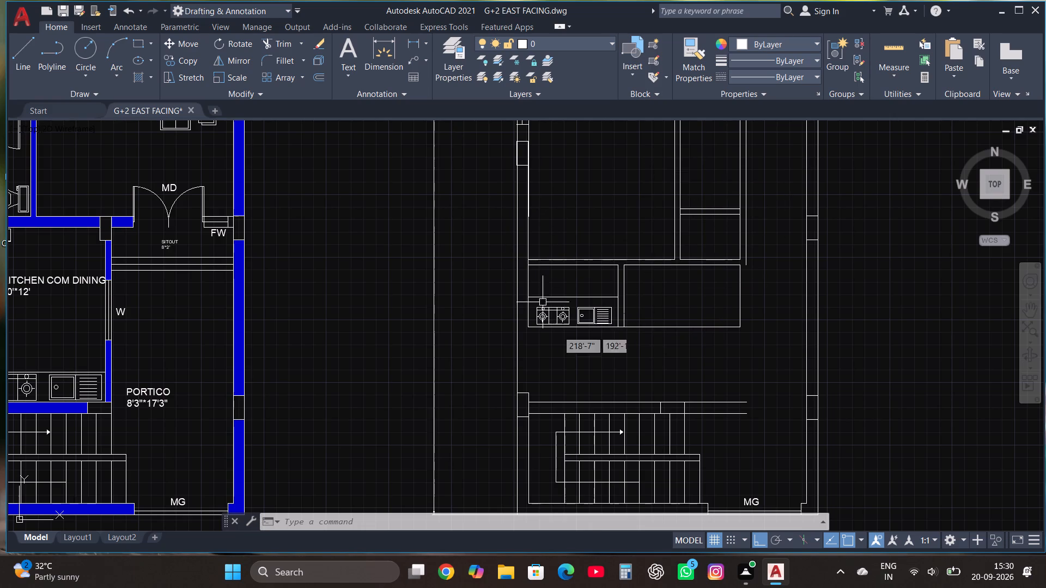
pyautogui.click(21, 58)
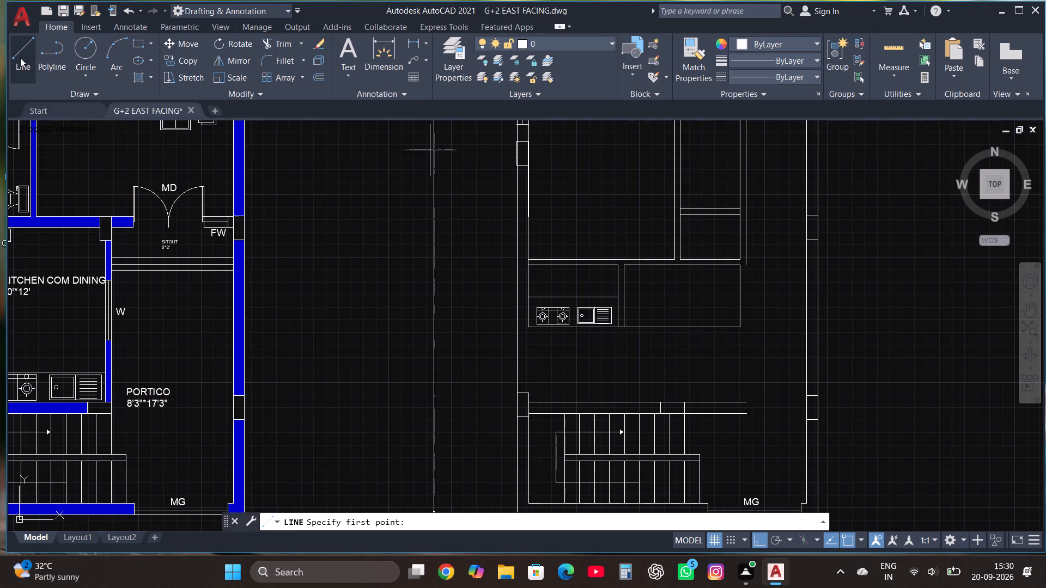
pyautogui.click(528, 326)
pyautogui.scroll(3, 522, 403)
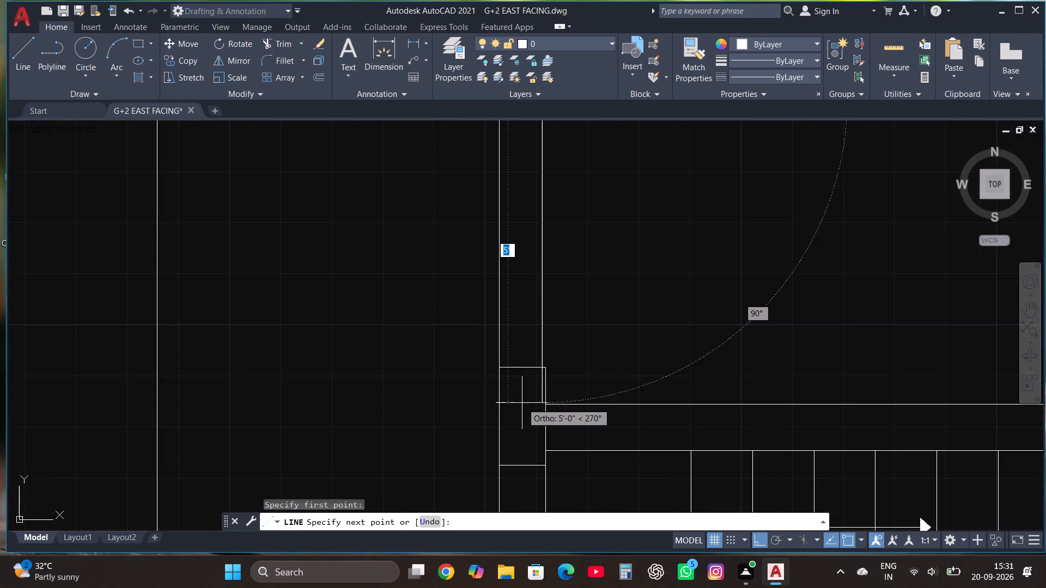
pyautogui.scroll(1, 533, 385)
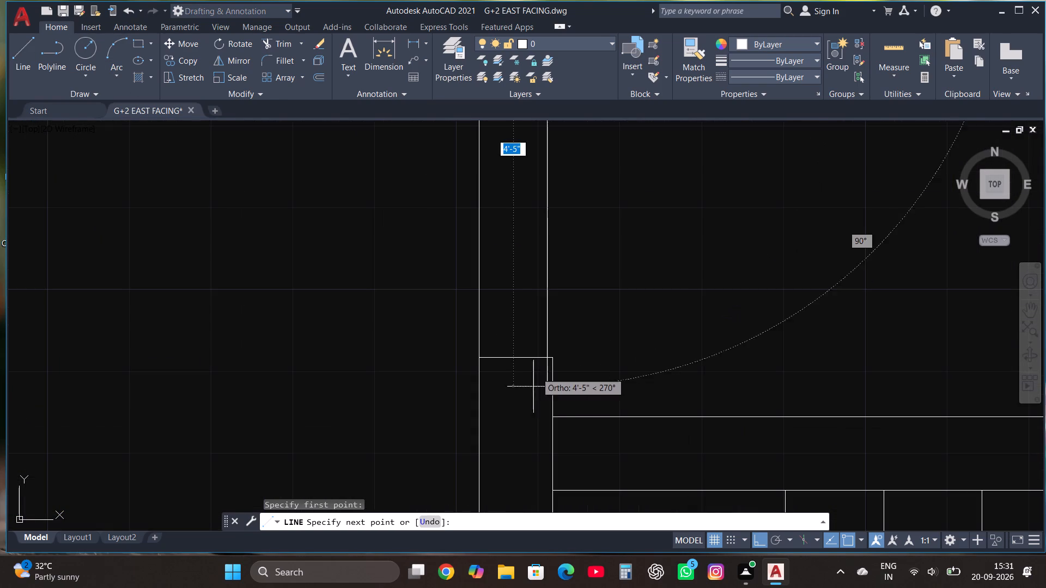
pyautogui.click(530, 401)
pyautogui.press('Escape')
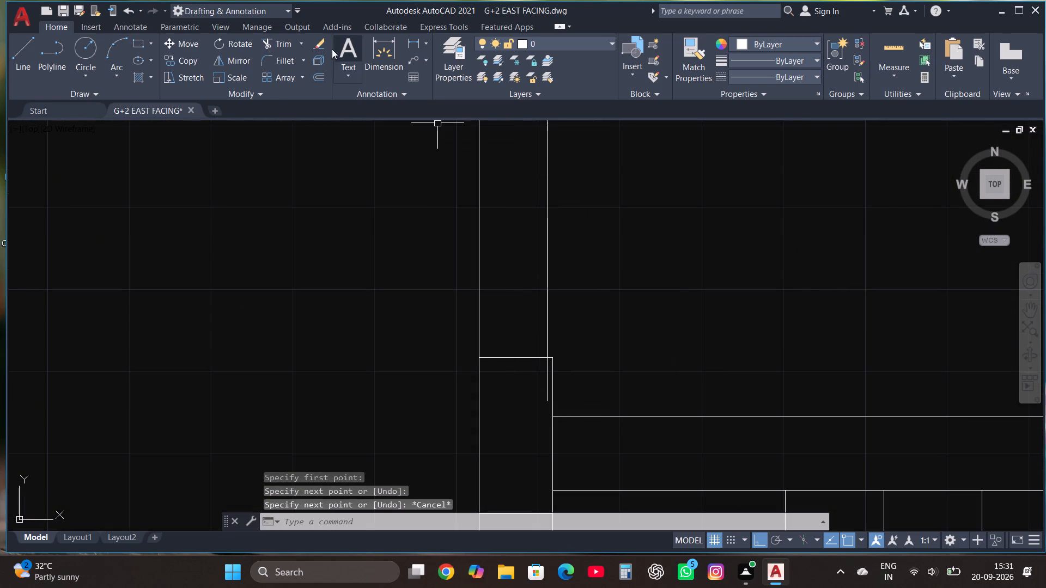
# Trim the new inner face line's overrun at the top edge of the rectangle in the west wall.
pyautogui.click(282, 44)
pyautogui.click(544, 381)
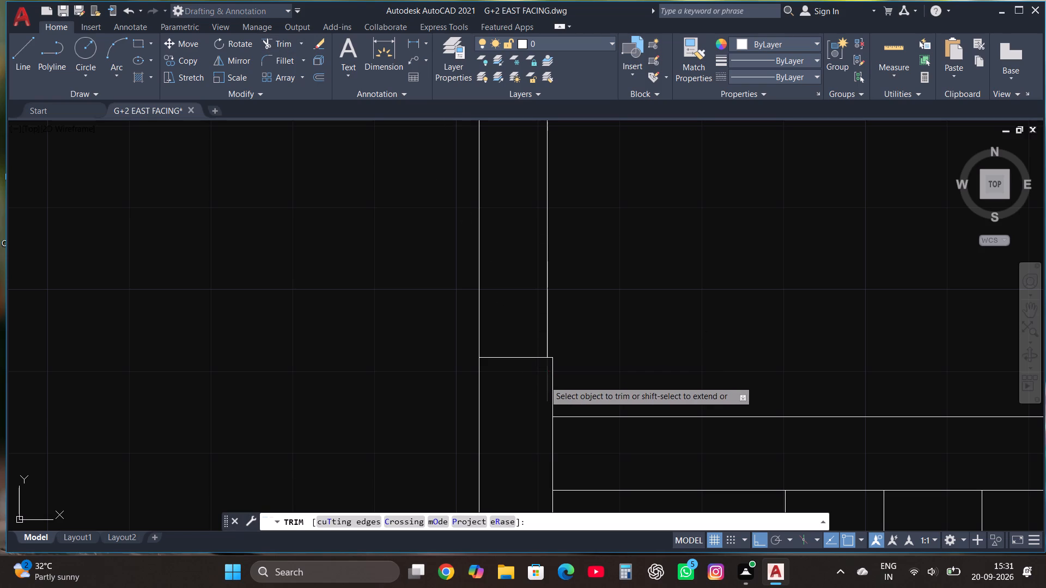
pyautogui.press('Escape')
# Erase the moved kitchen's walls, counter, stove and sink plus the adjoining room outline north of the staircase, including leftover fragments.
pyautogui.scroll(-4, 524, 390)
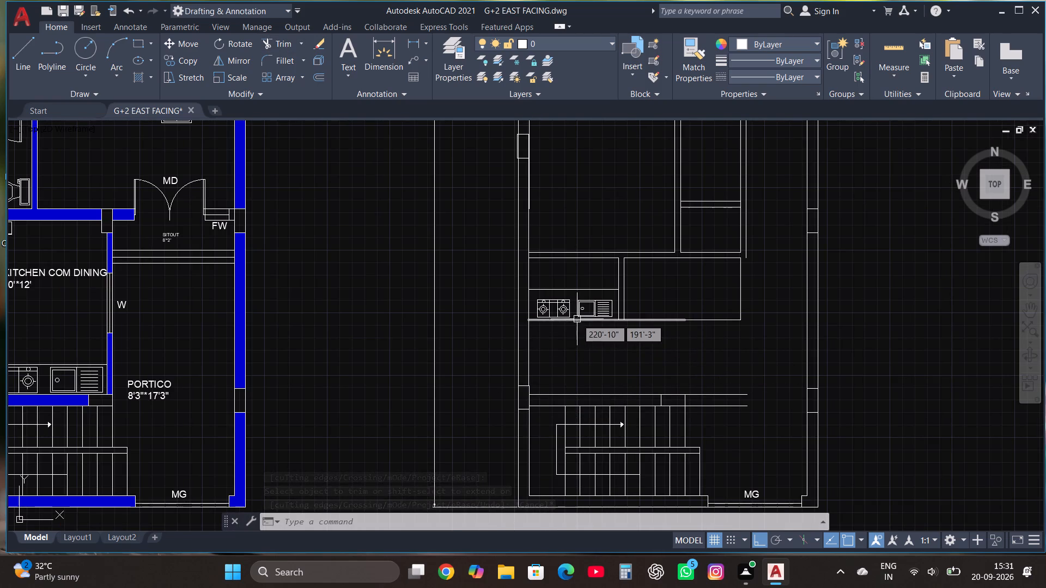
pyautogui.click(764, 335)
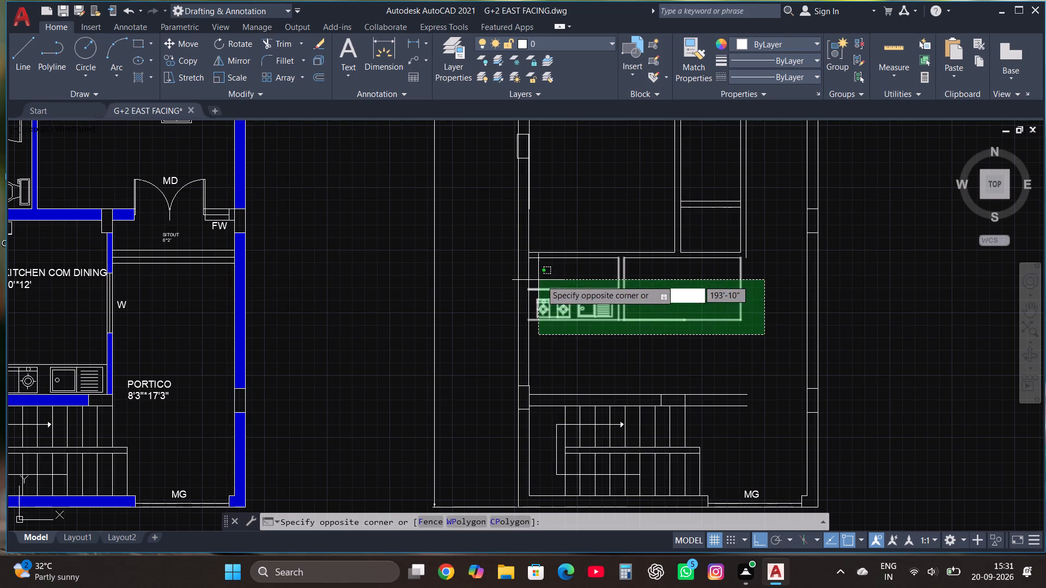
pyautogui.click(544, 279)
pyautogui.press('Delete')
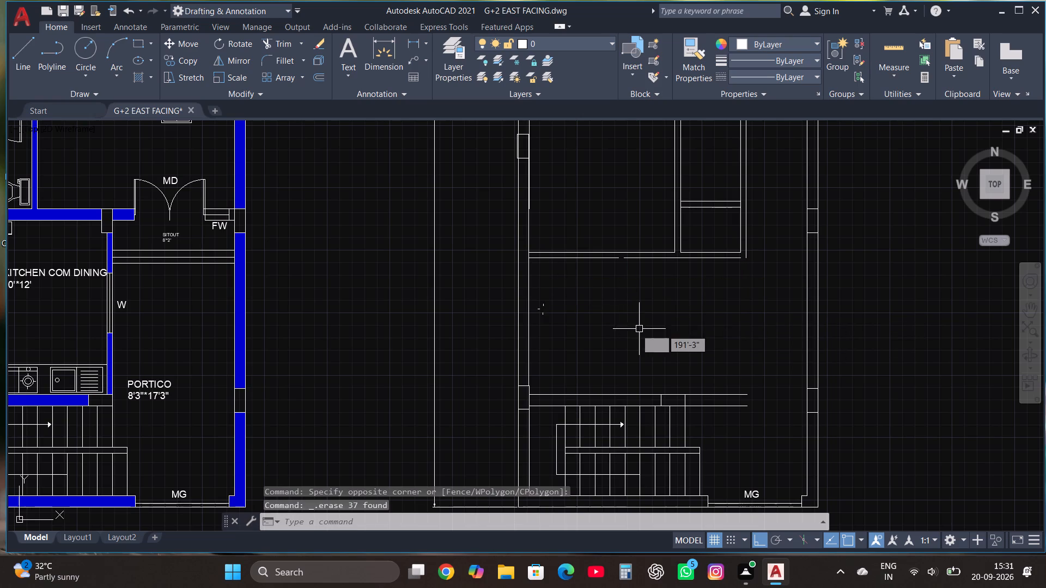
pyautogui.click(579, 339)
pyautogui.click(537, 289)
pyautogui.press('Delete')
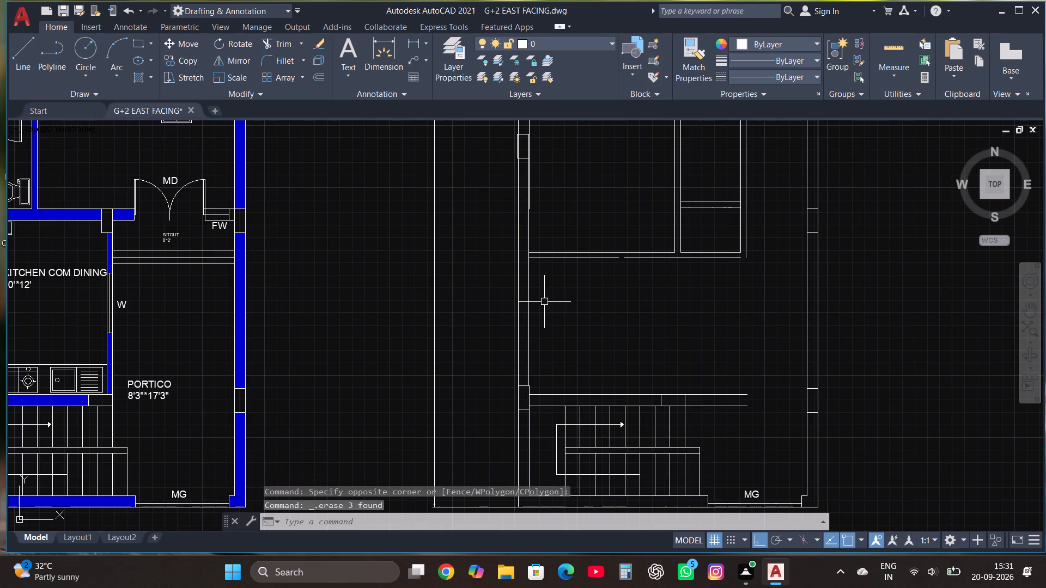
# Fillet the west wall's inner face line with the lower line of the cross wall beside the V label to close the corner.
pyautogui.scroll(-2, 611, 364)
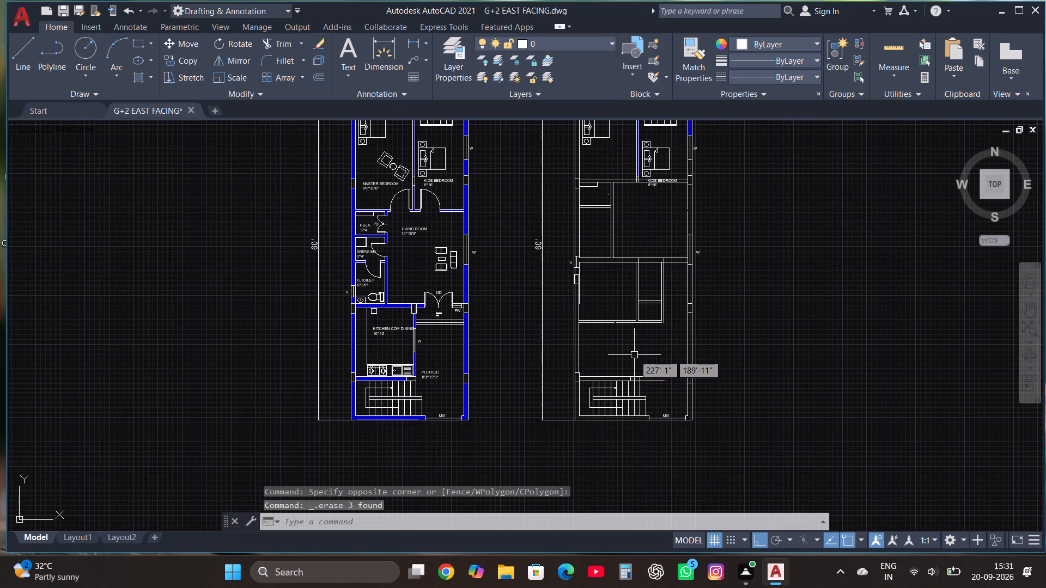
pyautogui.scroll(1, 592, 261)
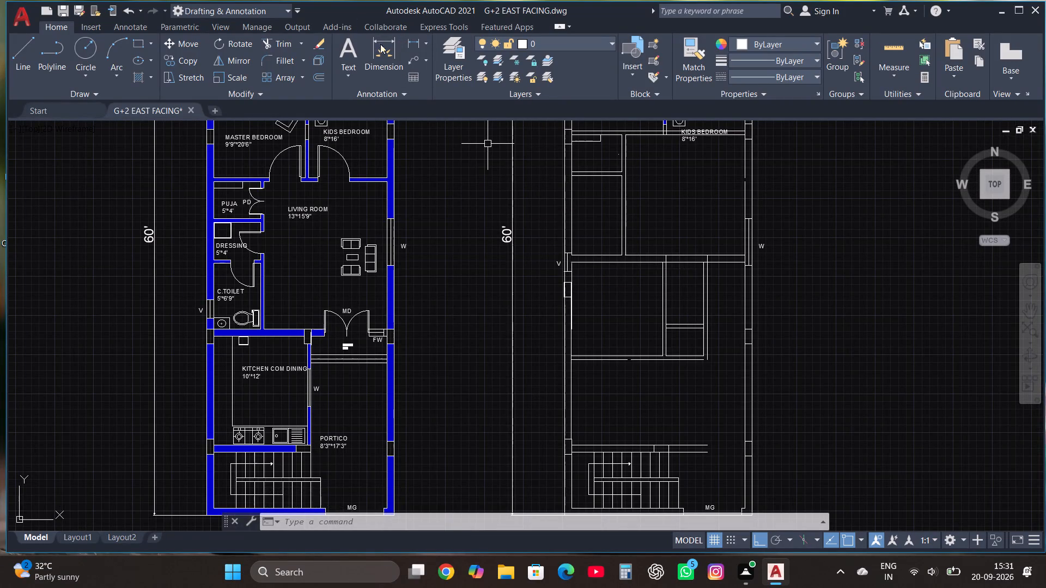
pyautogui.click(27, 48)
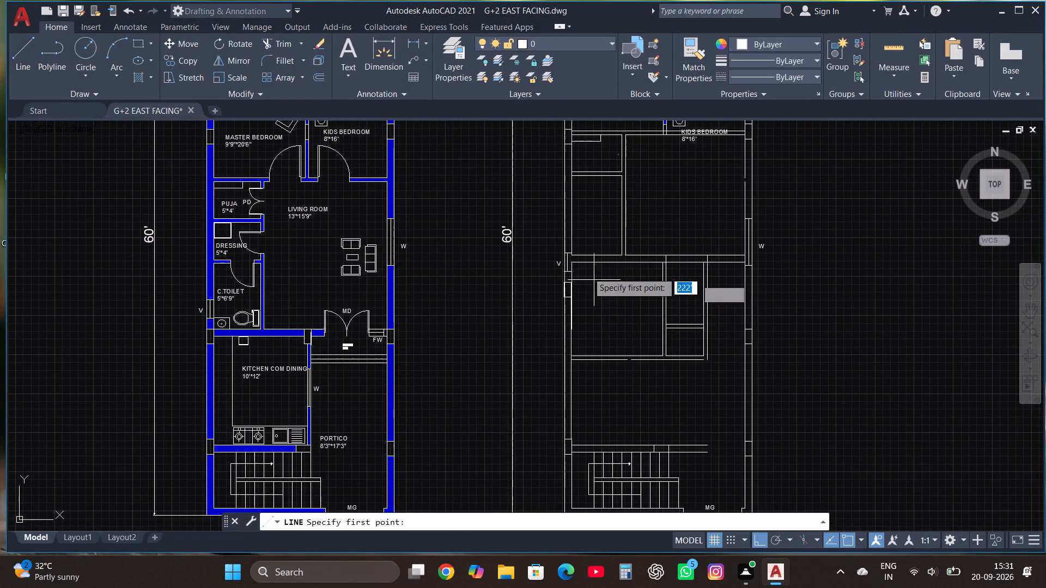
pyautogui.scroll(6, 577, 259)
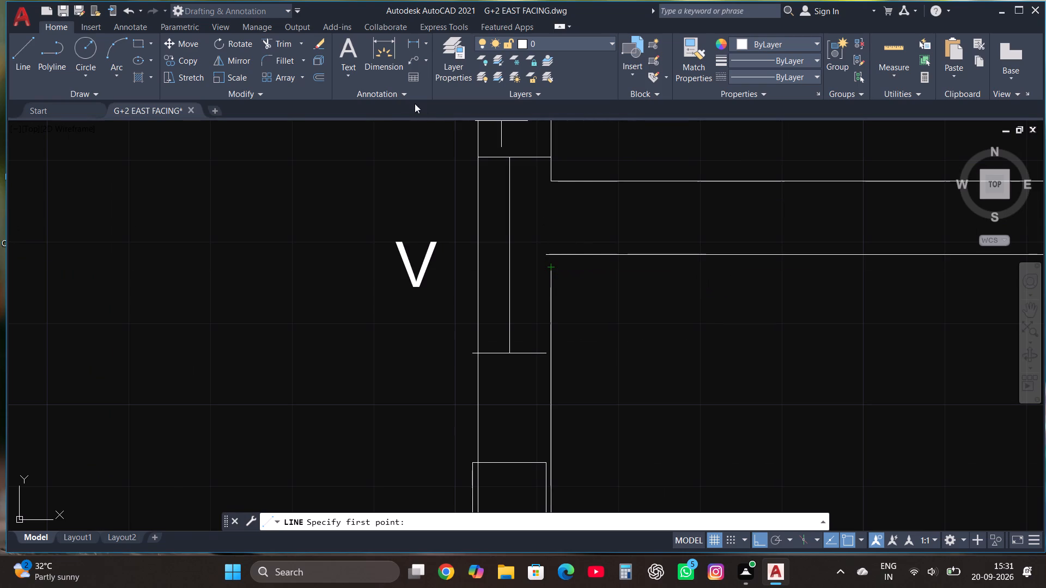
pyautogui.click(281, 59)
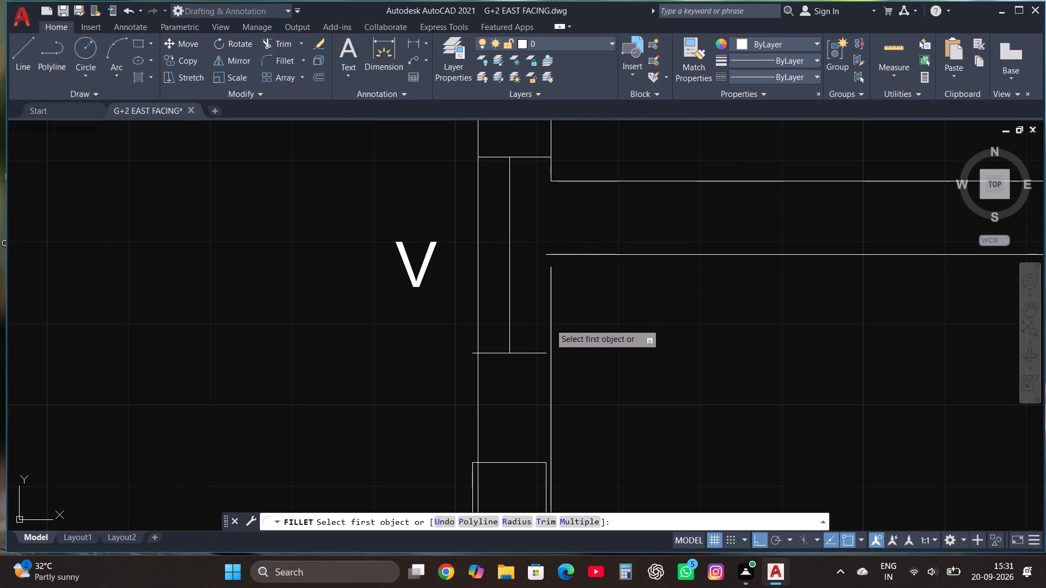
pyautogui.click(550, 323)
pyautogui.click(579, 254)
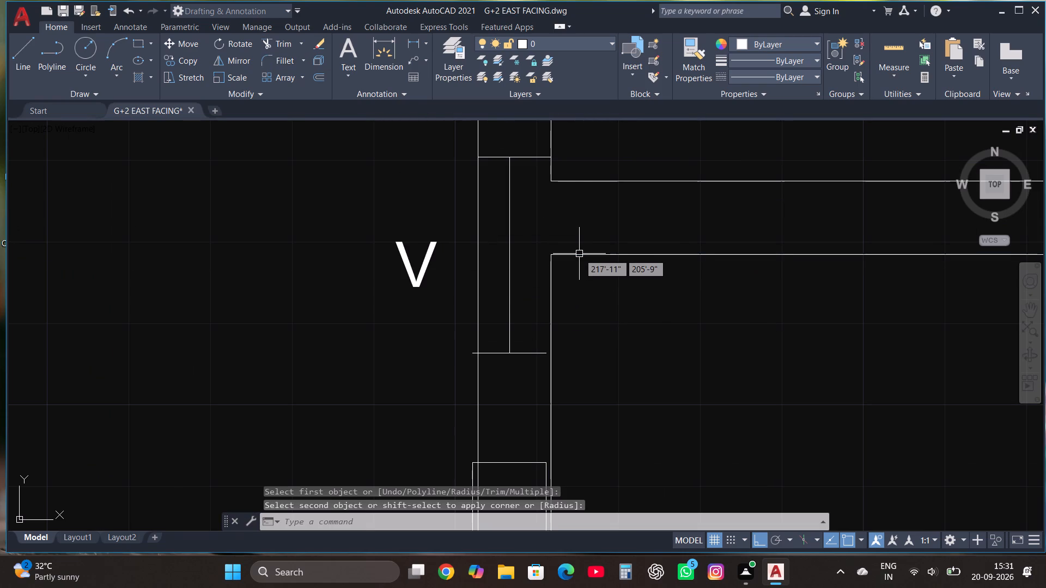
pyautogui.press('Escape')
# Erase the ventilator lines beside the V label and the small rectangle south of them in the west wall.
pyautogui.click(437, 376)
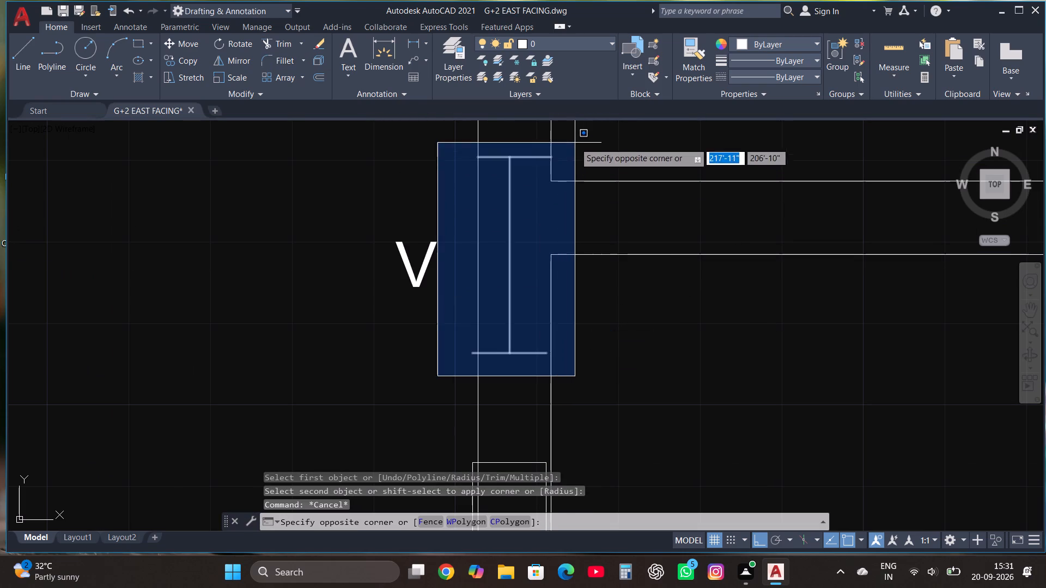
pyautogui.click(575, 143)
pyautogui.press('Delete')
pyautogui.scroll(-2, 565, 242)
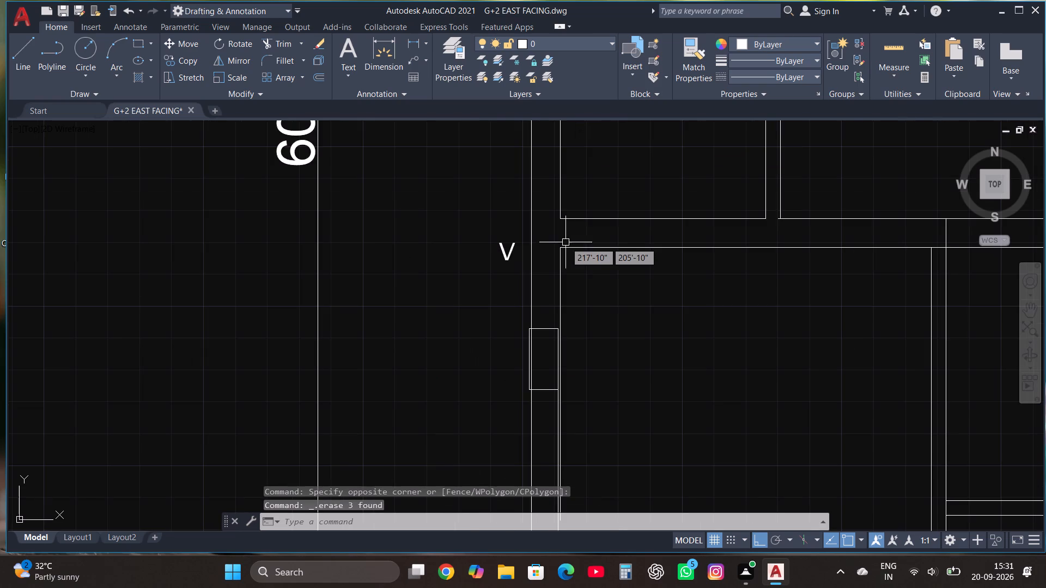
pyautogui.click(510, 420)
pyautogui.click(592, 296)
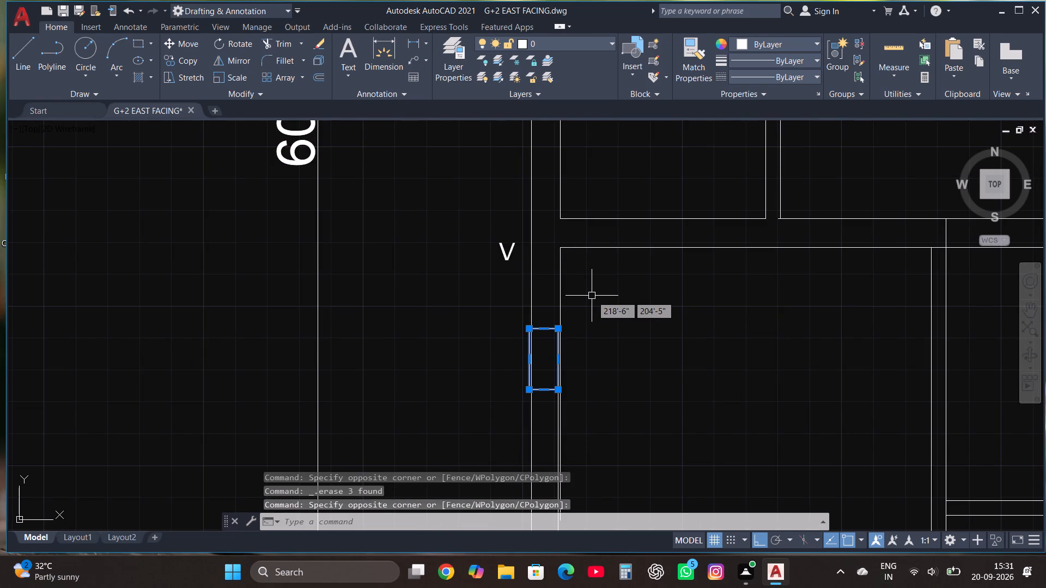
pyautogui.press('Delete')
# Erase the broken and overlapping inner face line segments of the west wall between the cross wall and the staircase wall.
pyautogui.scroll(-3, 574, 324)
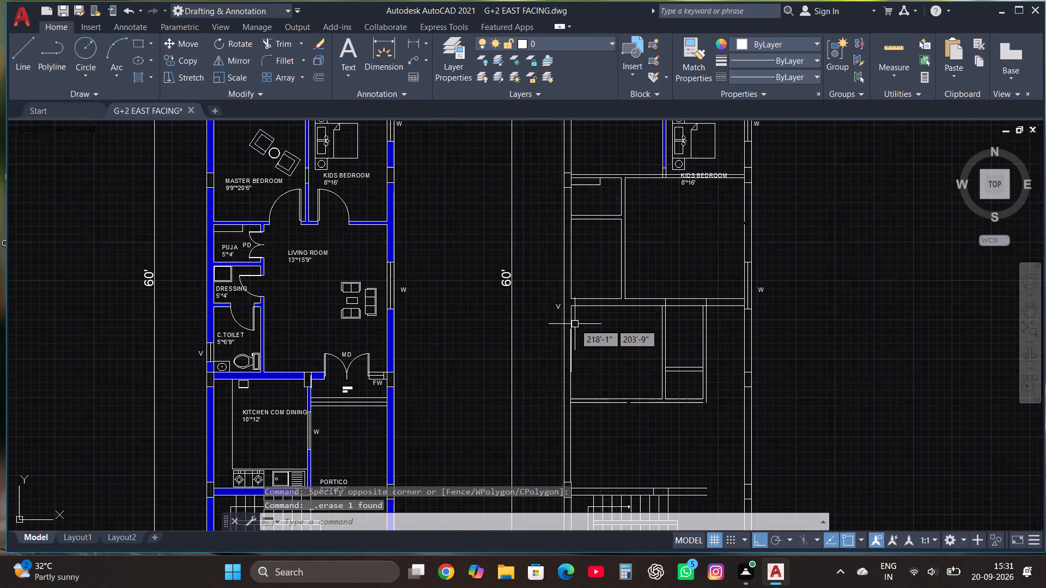
pyautogui.scroll(2, 575, 396)
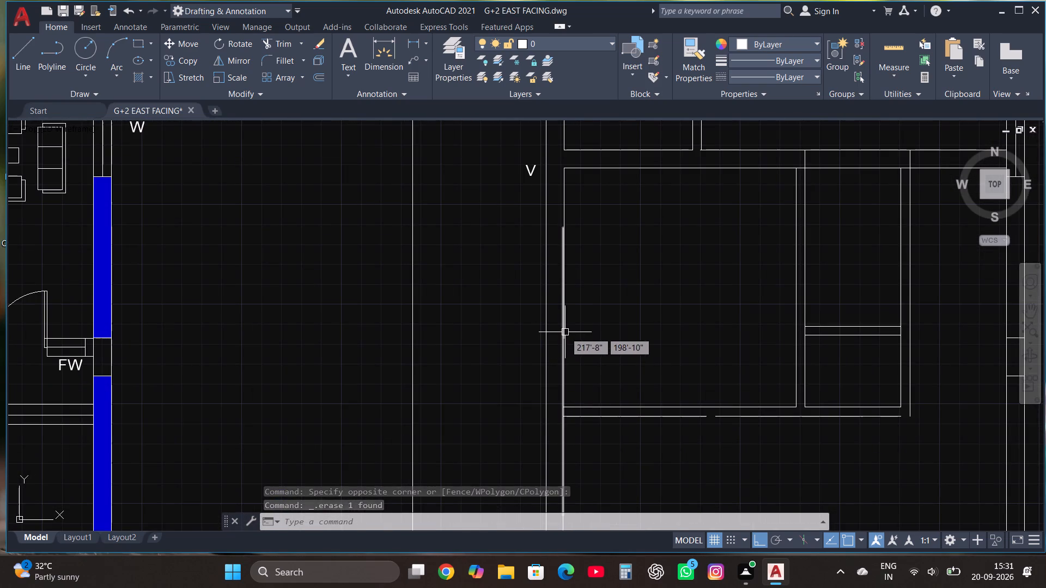
pyautogui.click(565, 332)
pyautogui.scroll(3, 565, 332)
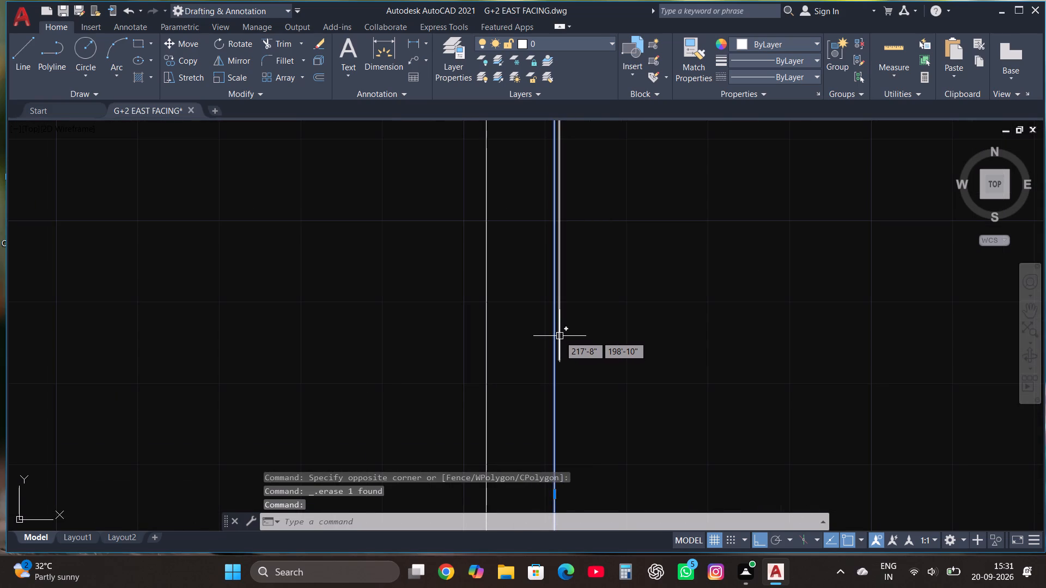
pyautogui.press('Escape')
pyautogui.click(560, 336)
pyautogui.press('Delete')
pyautogui.scroll(-4, 562, 350)
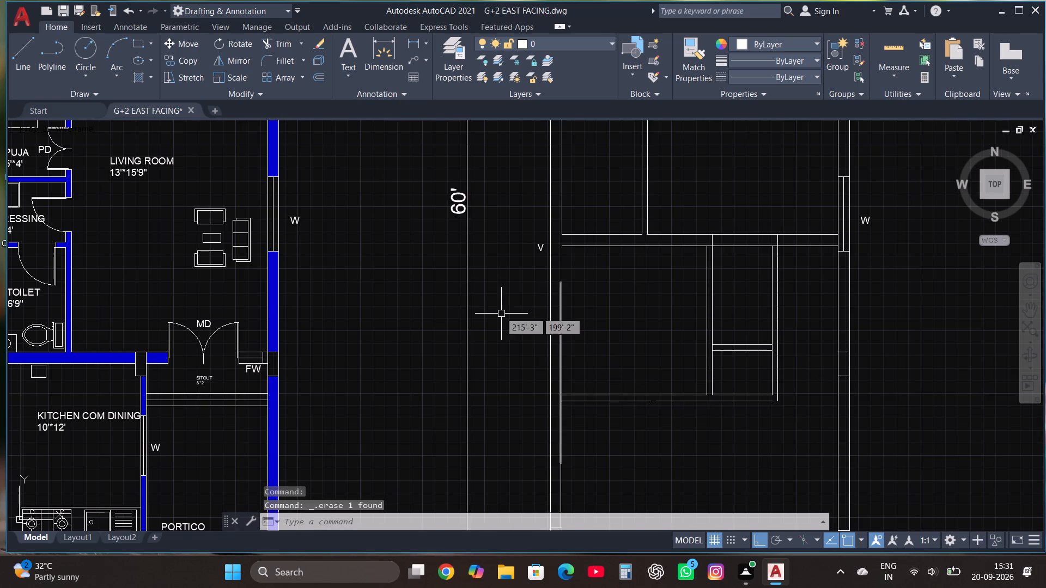
pyautogui.scroll(-2, 607, 284)
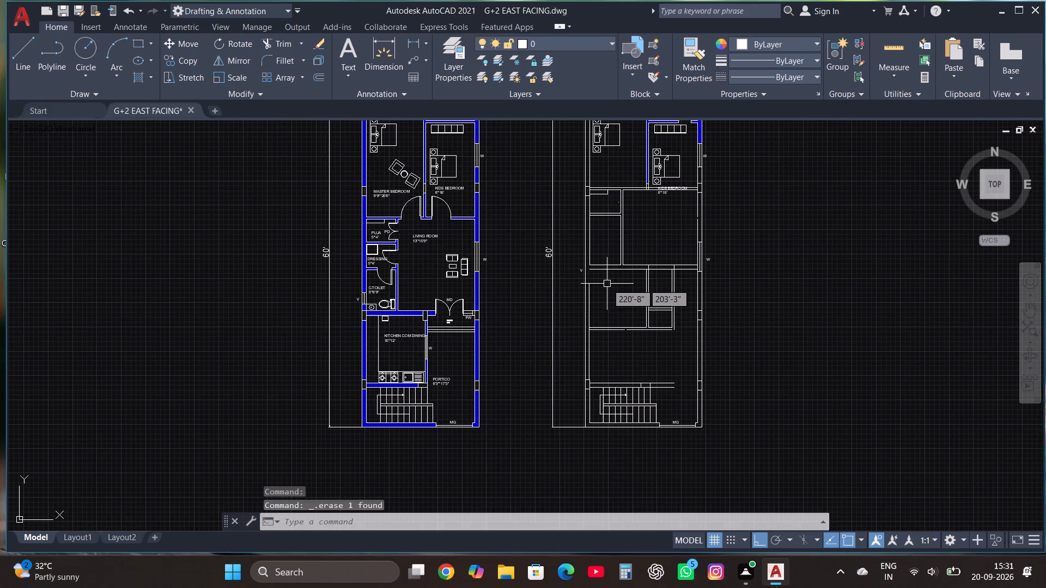
pyautogui.scroll(2, 579, 347)
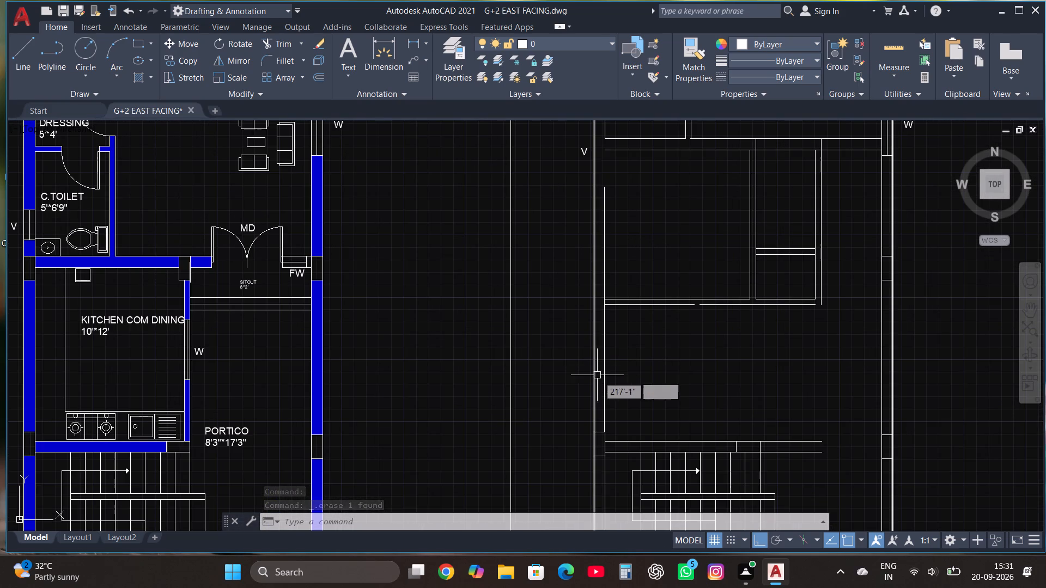
pyautogui.click(605, 386)
pyautogui.press('Delete')
pyautogui.click(604, 349)
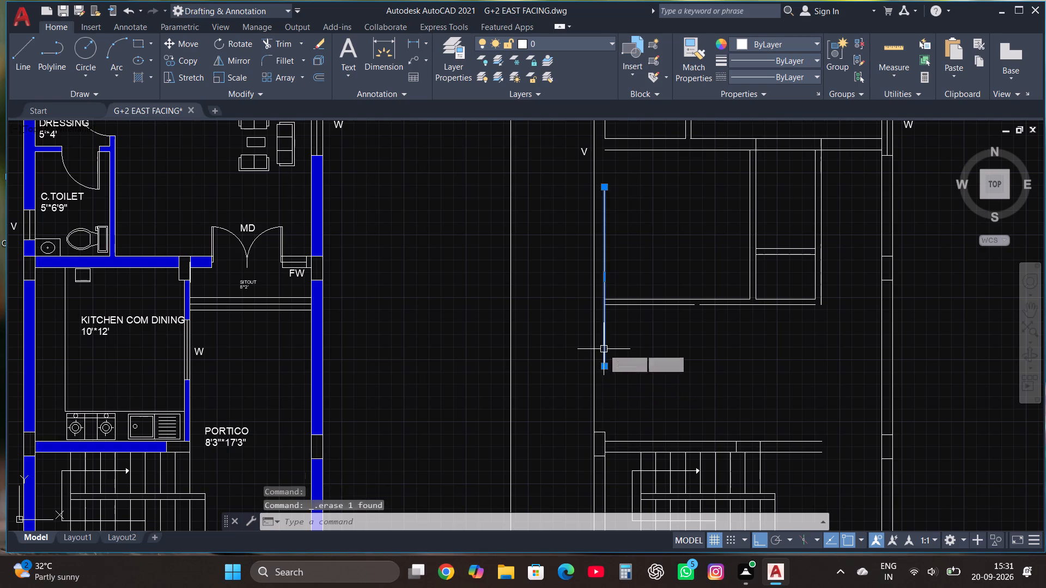
pyautogui.press('Delete')
# Draw one continuous inner face line for the west wall from the rectangle at the staircase wall north to the cross wall's upper line.
pyautogui.click(23, 50)
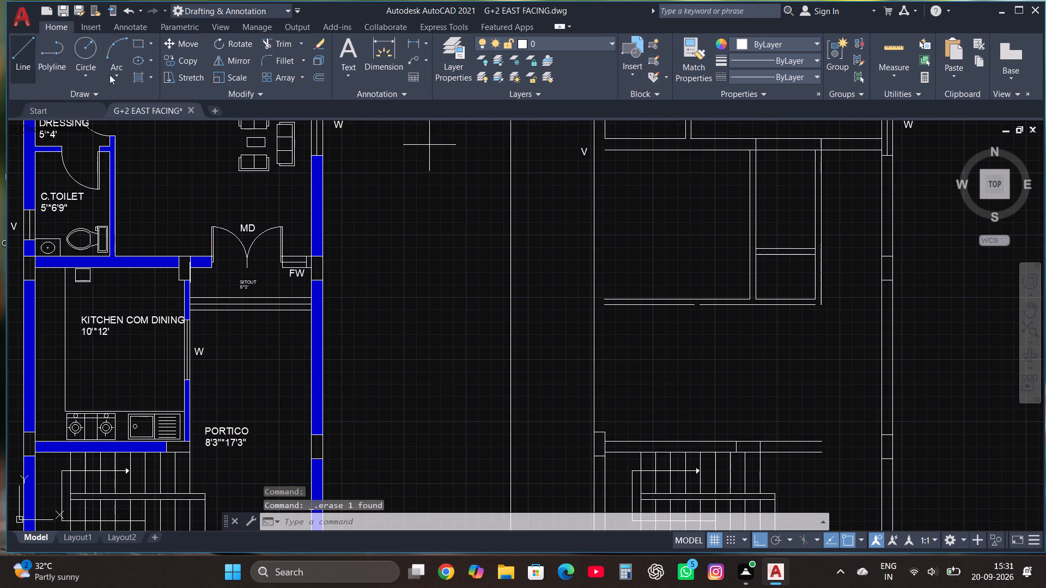
pyautogui.click(606, 434)
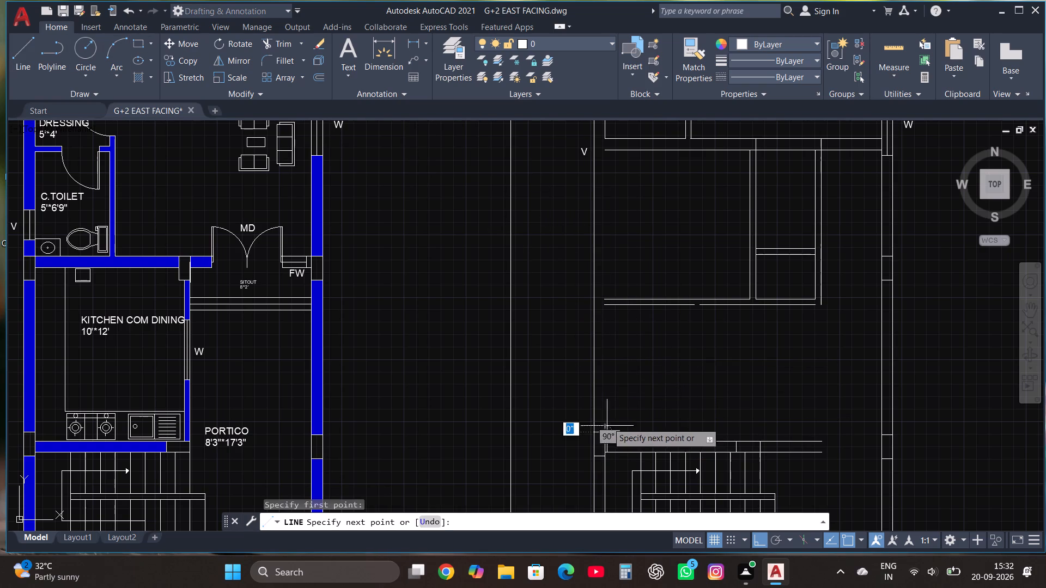
pyautogui.scroll(-2, 623, 327)
pyautogui.scroll(3, 628, 243)
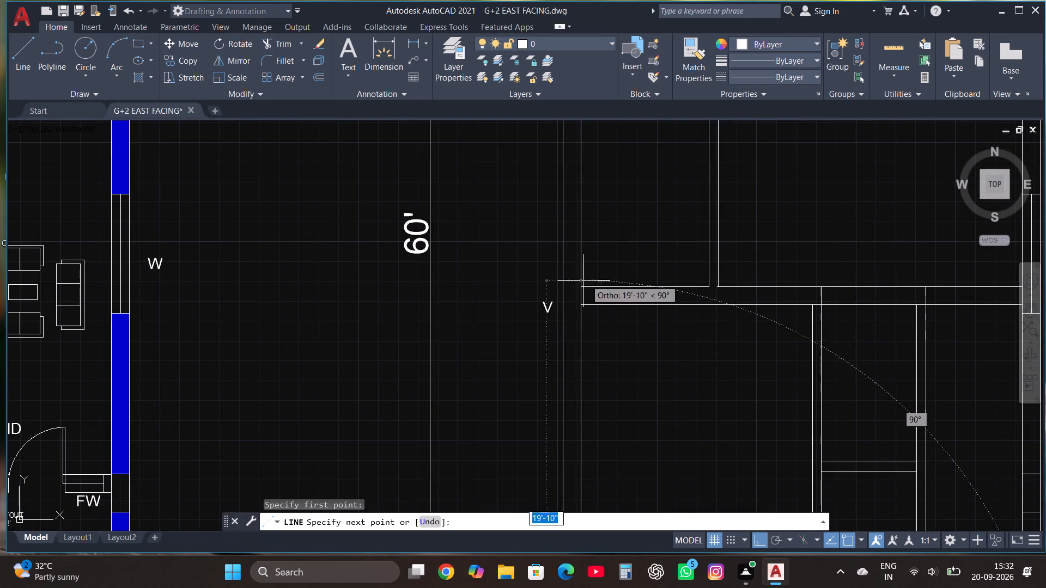
pyautogui.click(580, 286)
pyautogui.press('Escape')
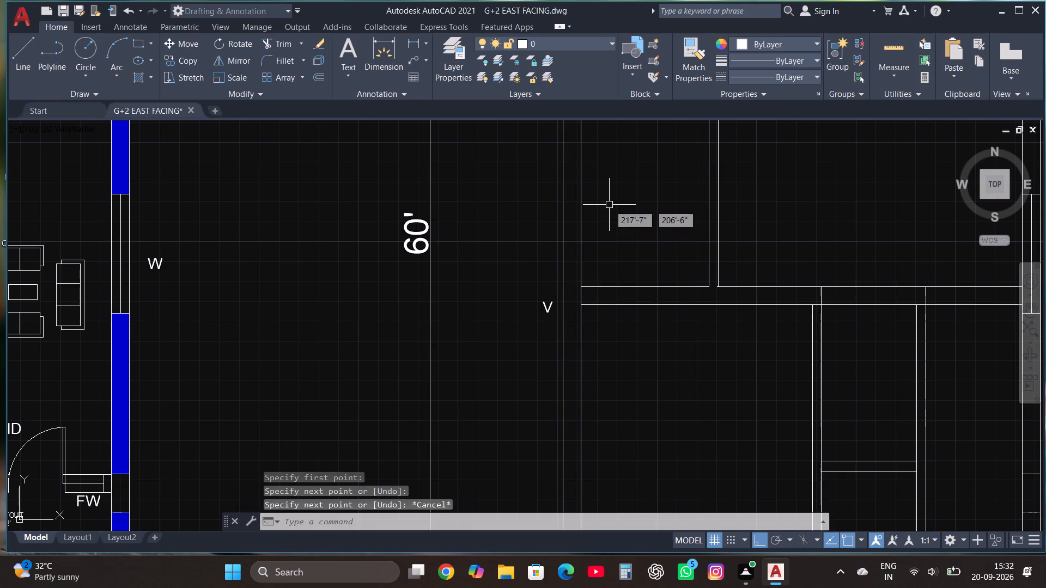
# Draw a 9'9" line east from the west wall's inner face along the cross wall's lower line.
pyautogui.scroll(-2, 618, 198)
pyautogui.scroll(1, 702, 254)
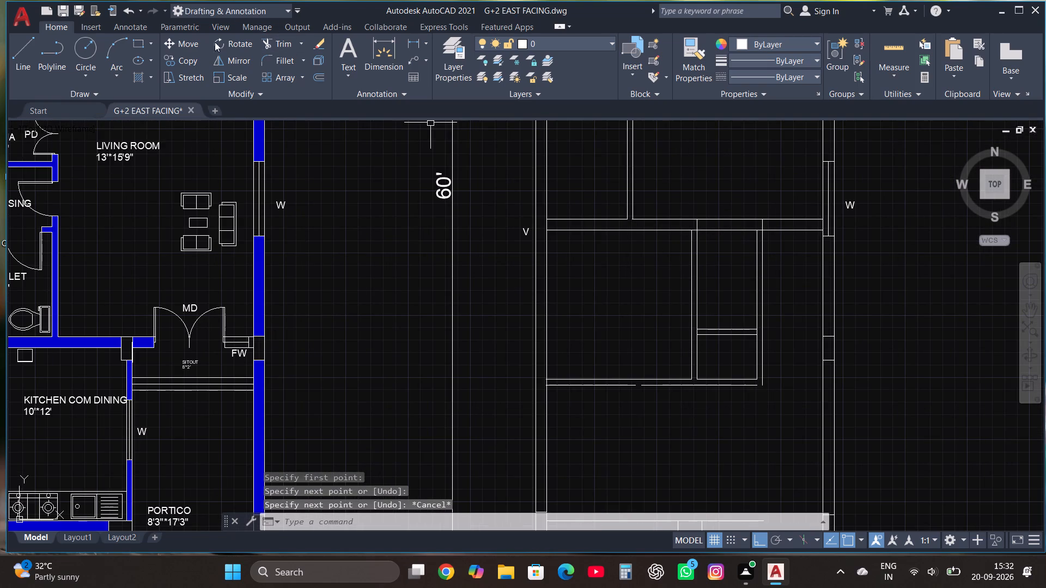
pyautogui.click(25, 39)
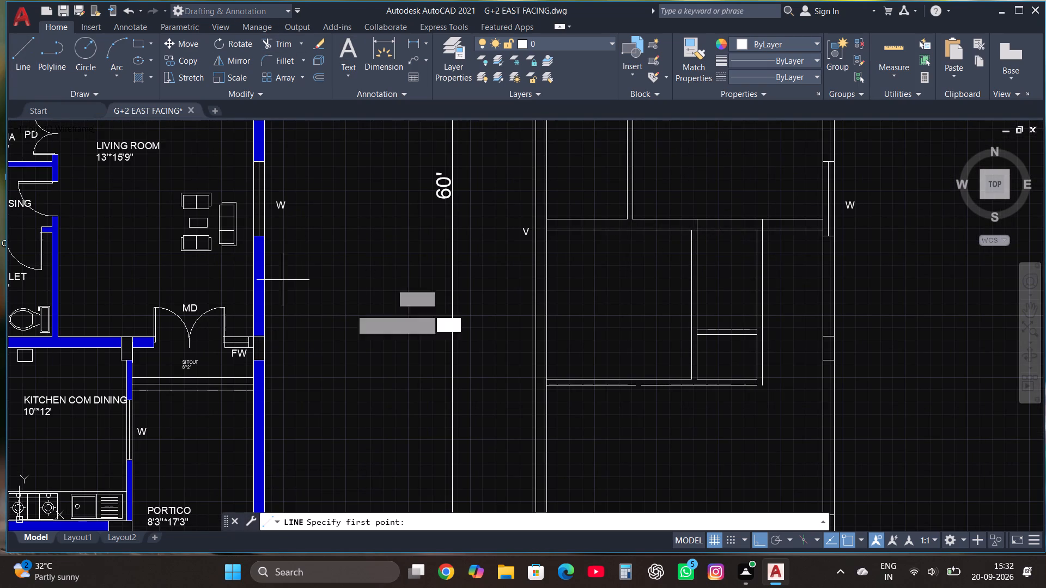
pyautogui.scroll(2, 570, 228)
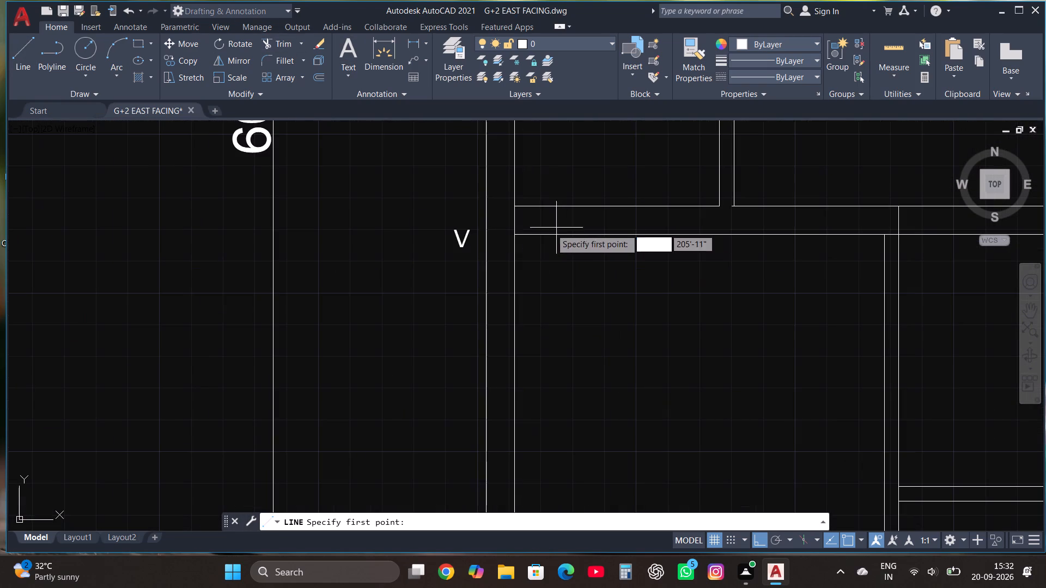
pyautogui.click(513, 231)
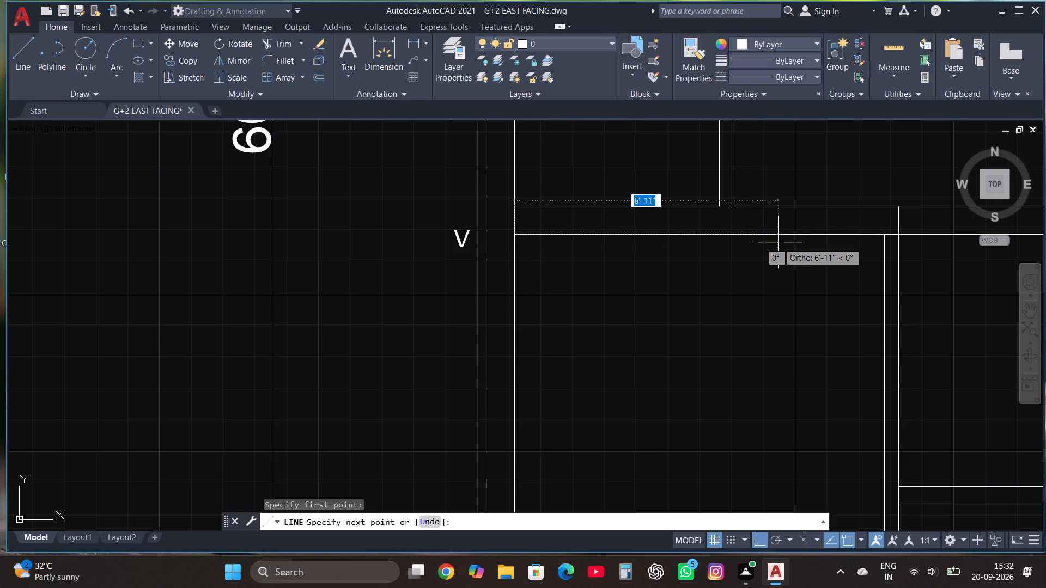
pyautogui.write('9\'9"')
pyautogui.press('Return')
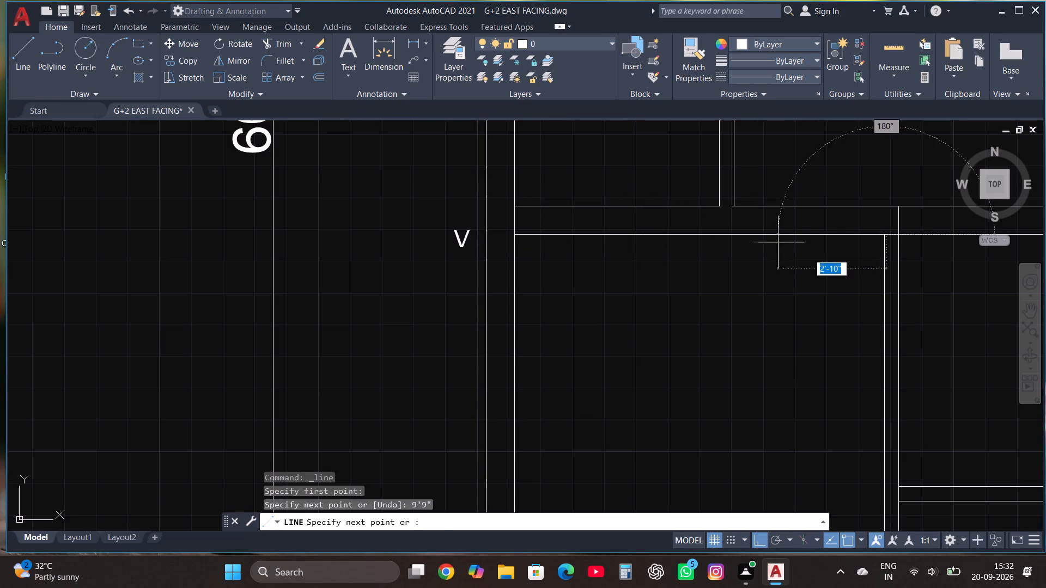
pyautogui.press('Escape')
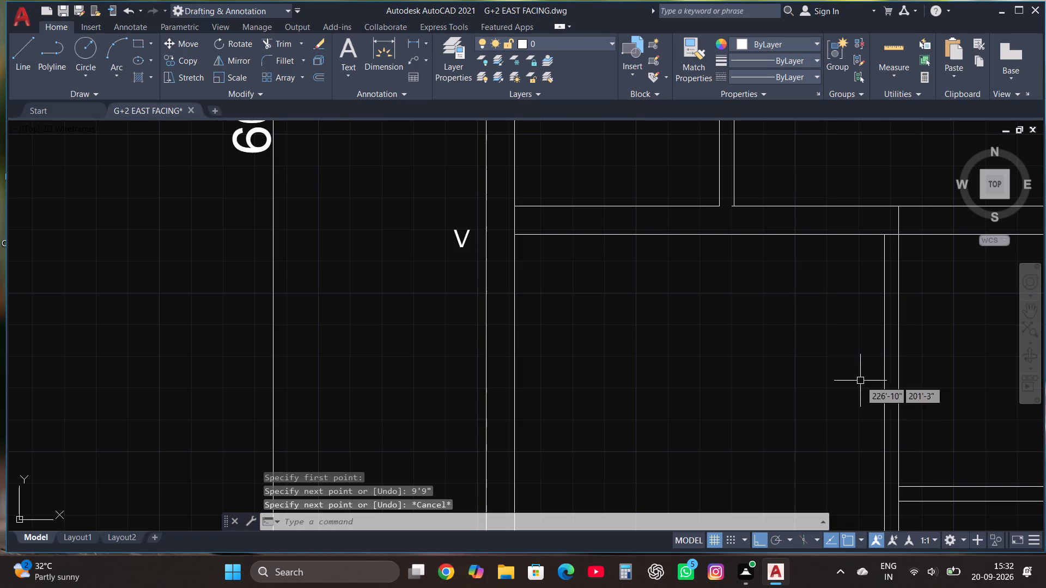
# Draw a 10' line south along the west wall's inner face from the corner with the cross wall's lower line.
pyautogui.click(16, 50)
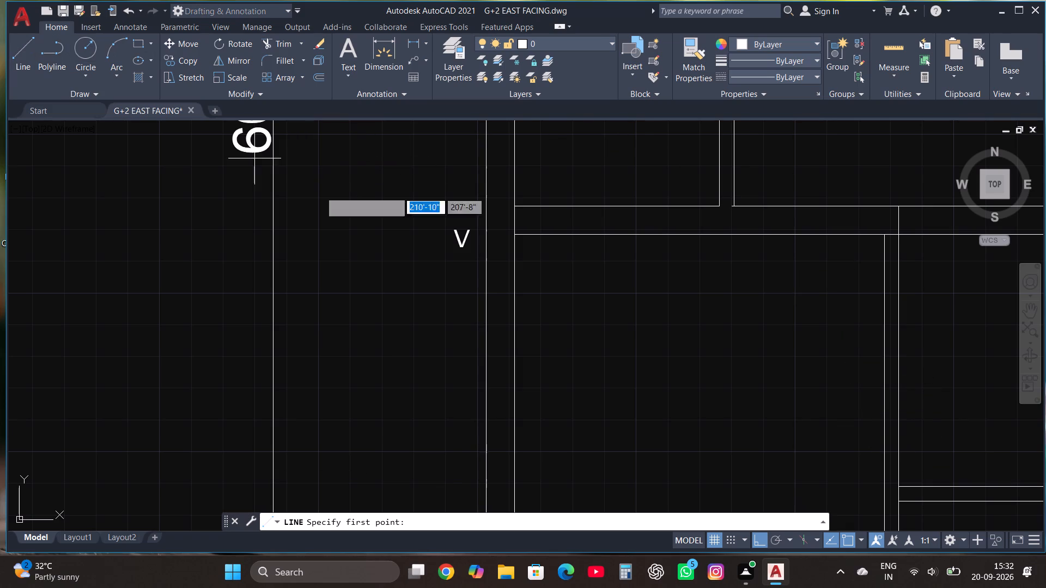
pyautogui.click(516, 233)
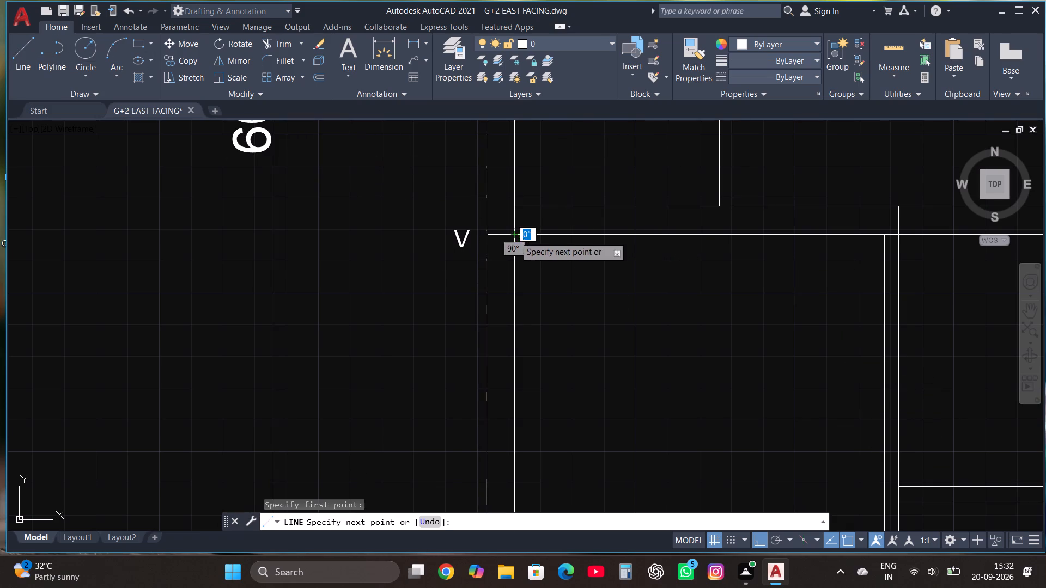
pyautogui.write('10')
pyautogui.press("'")
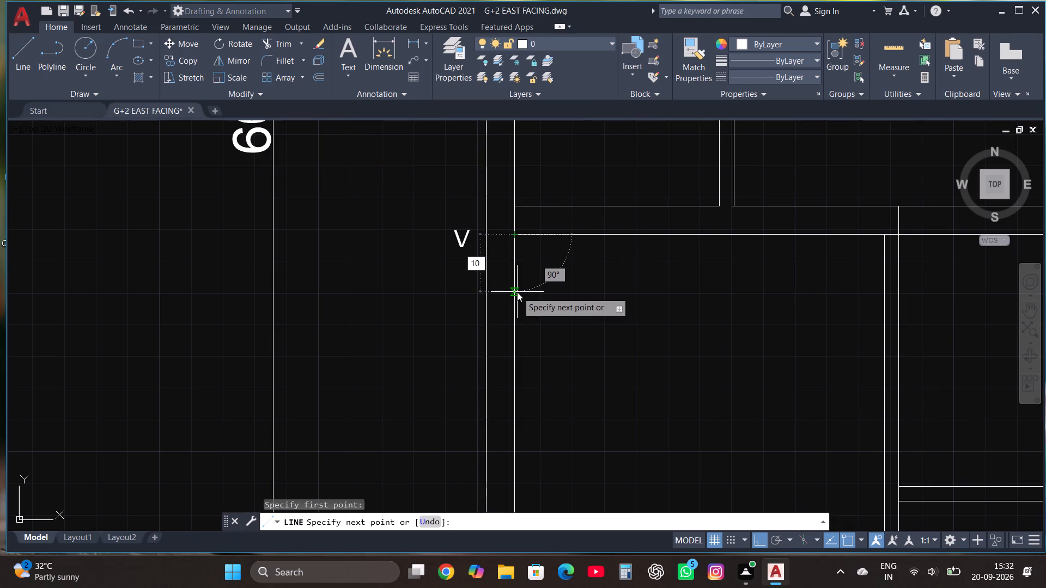
pyautogui.press('Return')
pyautogui.scroll(-5, 673, 392)
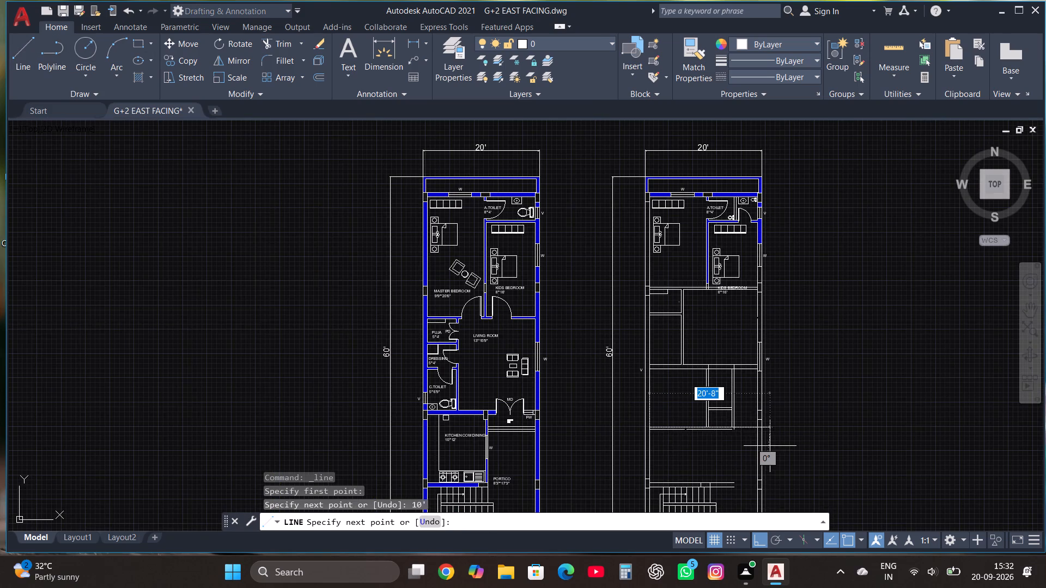
pyautogui.scroll(2, 720, 418)
pyautogui.press('Escape')
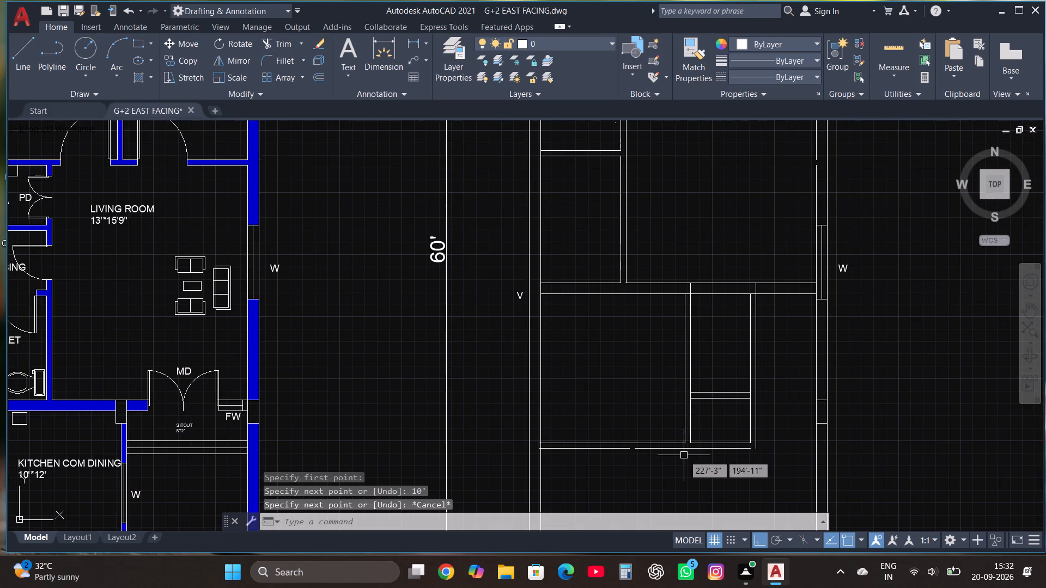
# Draw a line along the gap in the lower room wall's south line, running east just past the small room's outer corner.
pyautogui.scroll(-1, 713, 296)
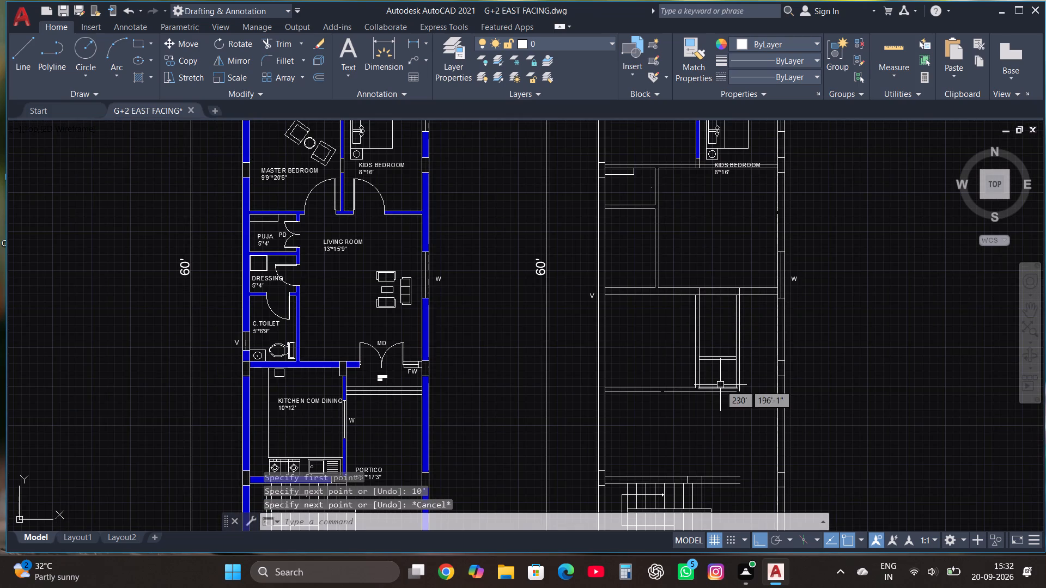
pyautogui.scroll(1, 704, 411)
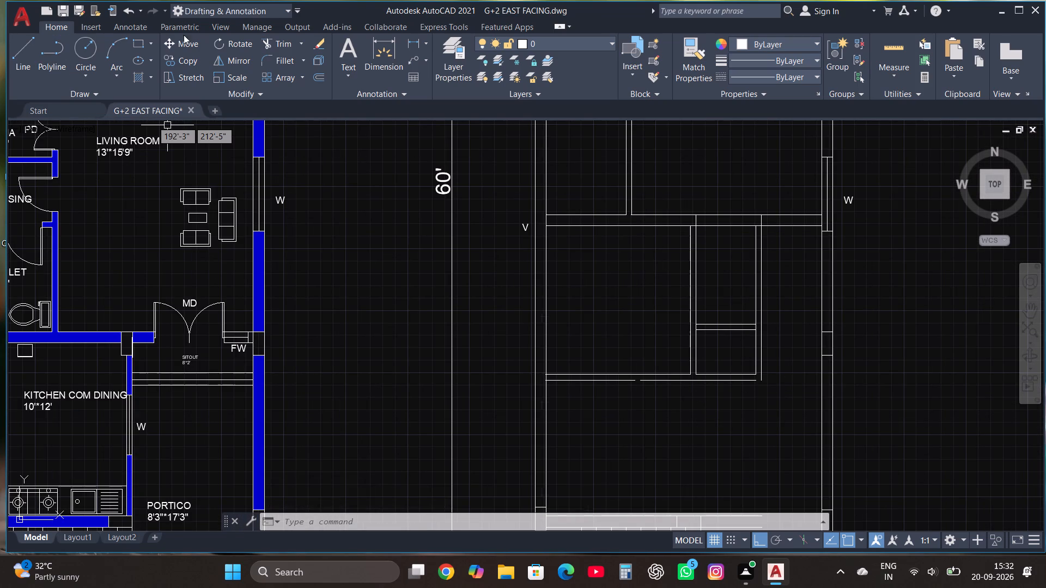
pyautogui.click(25, 54)
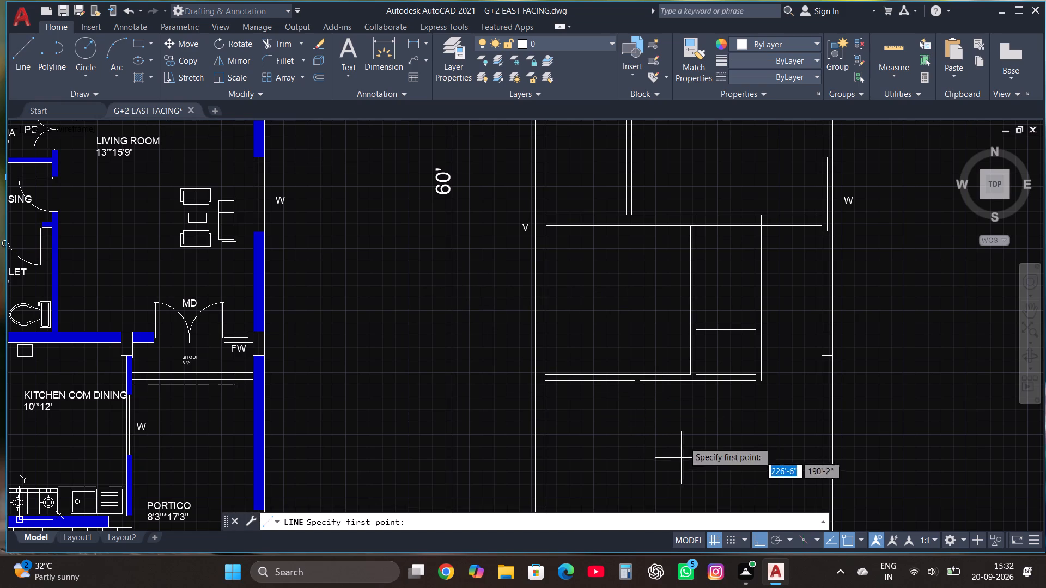
pyautogui.scroll(1, 671, 400)
pyautogui.click(615, 369)
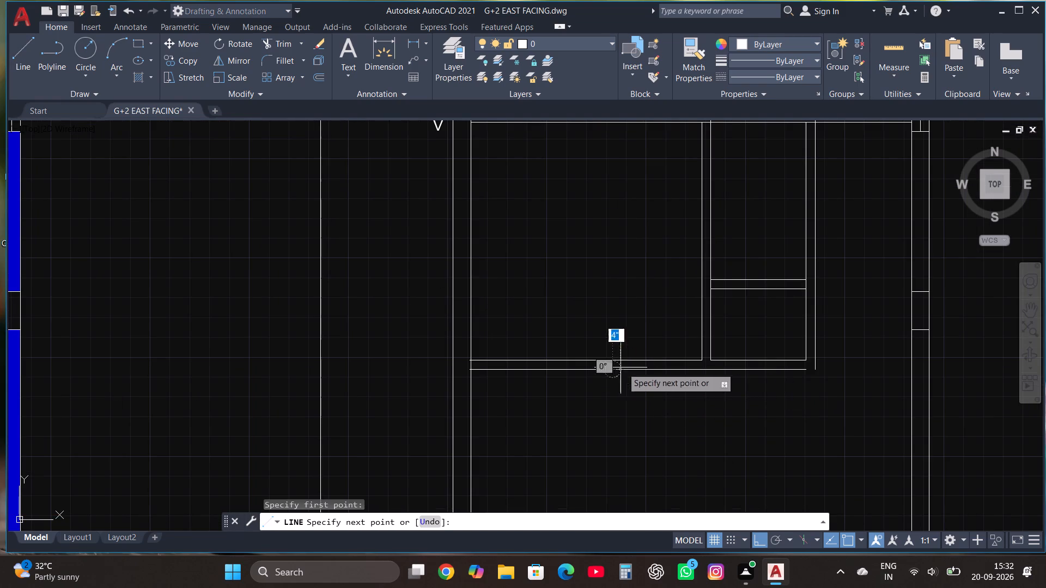
pyautogui.click(818, 365)
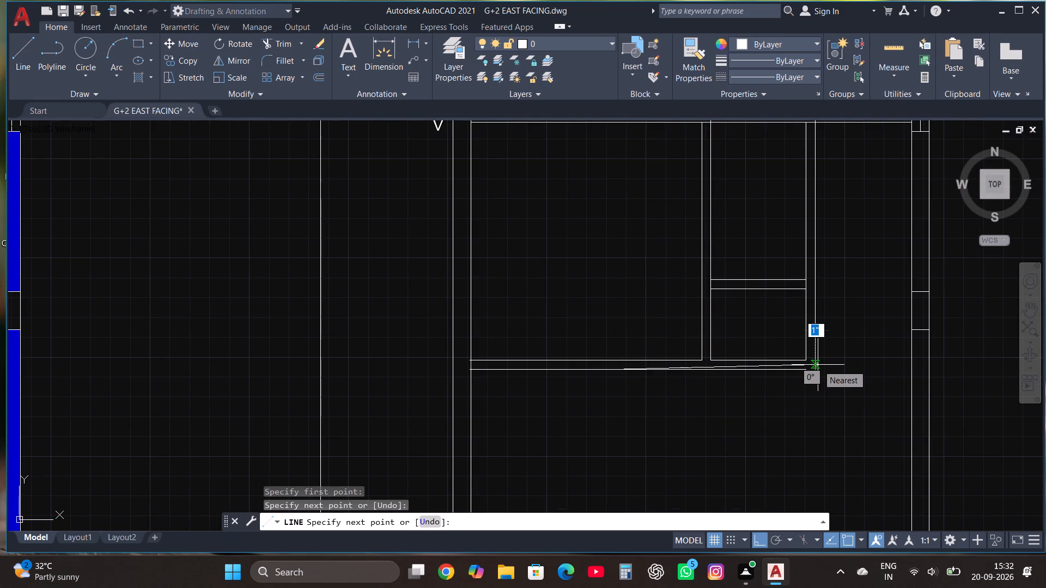
pyautogui.hotkey('ctrl', 'z')
pyautogui.scroll(2, 818, 365)
pyautogui.click(831, 370)
pyautogui.press('Escape')
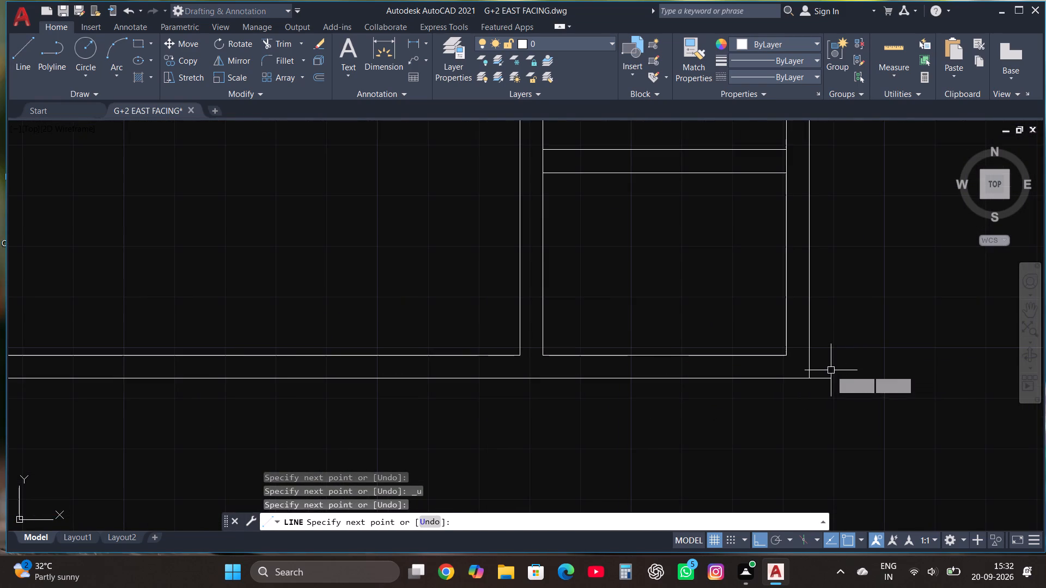
# Trim the end of the south wall line that overshoots the small room's outer east wall line.
pyautogui.click(286, 35)
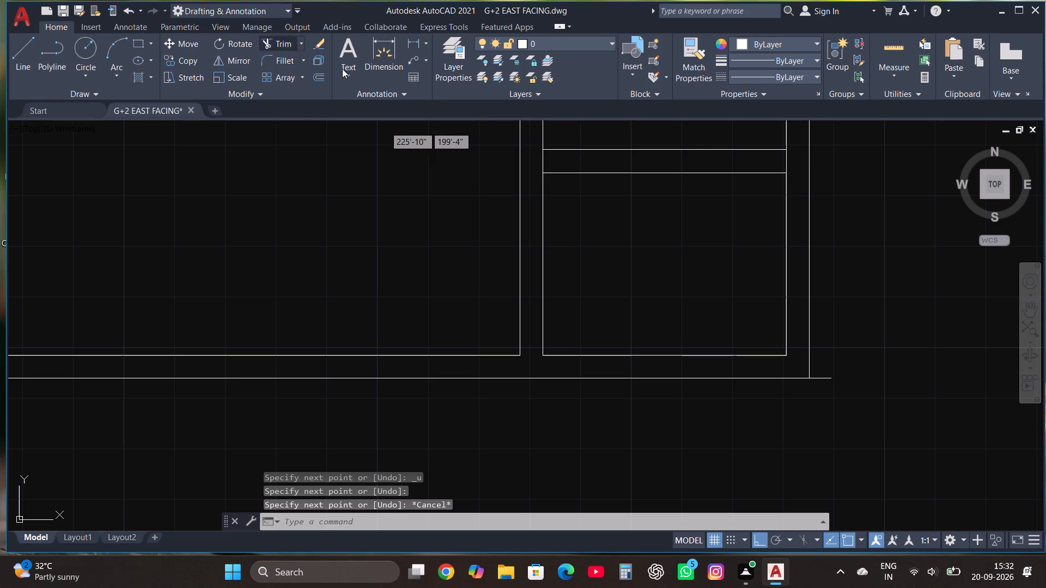
pyautogui.click(822, 378)
pyautogui.press('Escape')
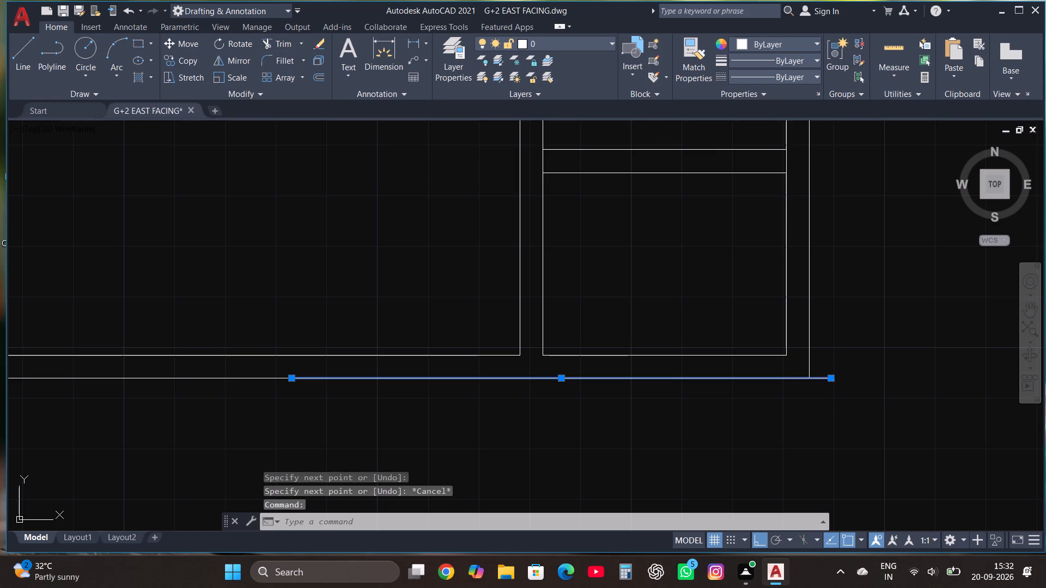
pyautogui.click(269, 42)
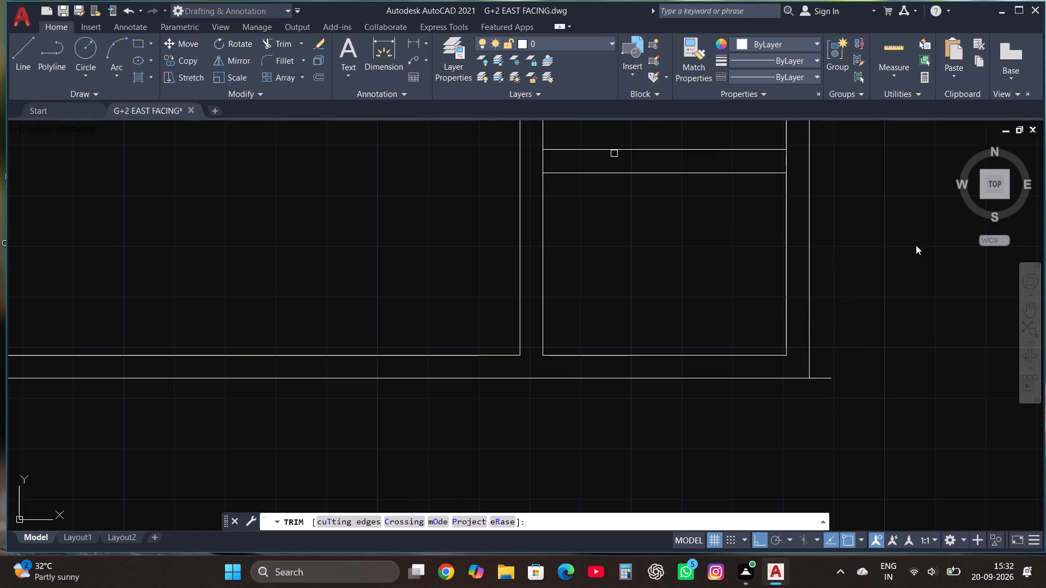
pyautogui.click(829, 379)
pyautogui.press('Escape')
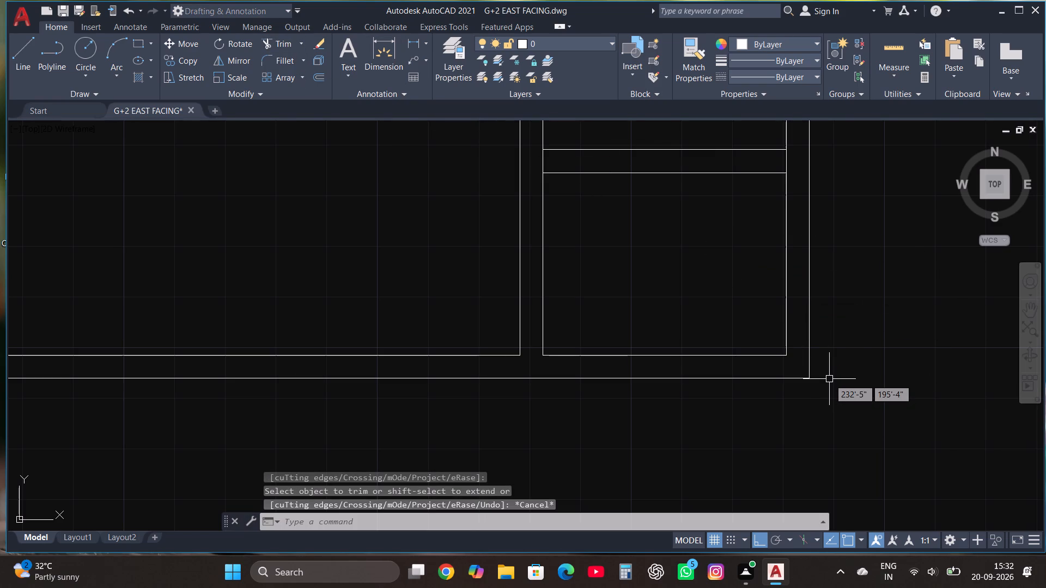
# Draw a 9'3" line south along the west wall's inner face from the lower room wall's south line.
pyautogui.scroll(-2, 763, 344)
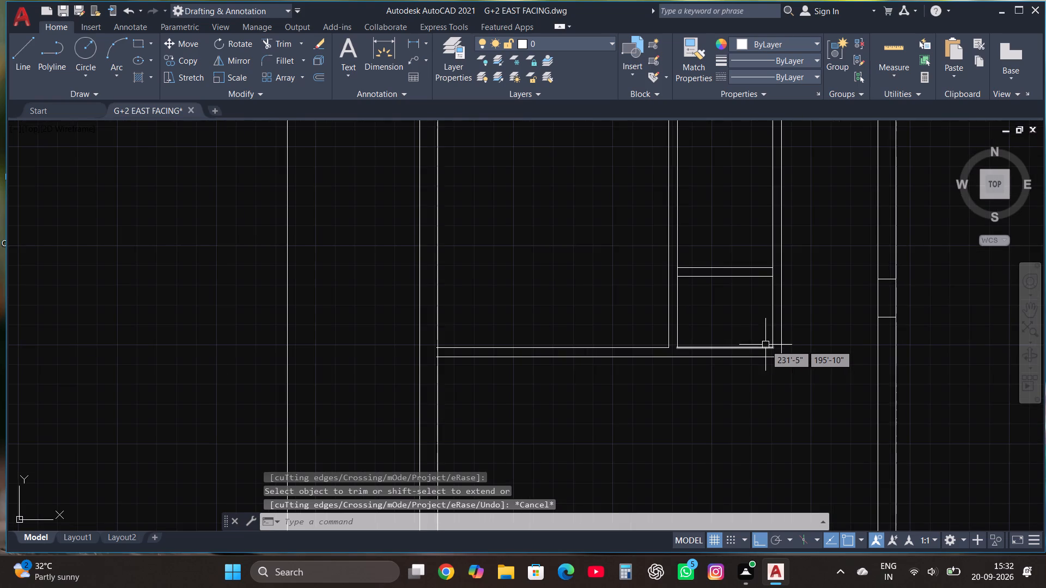
pyautogui.scroll(-1, 638, 192)
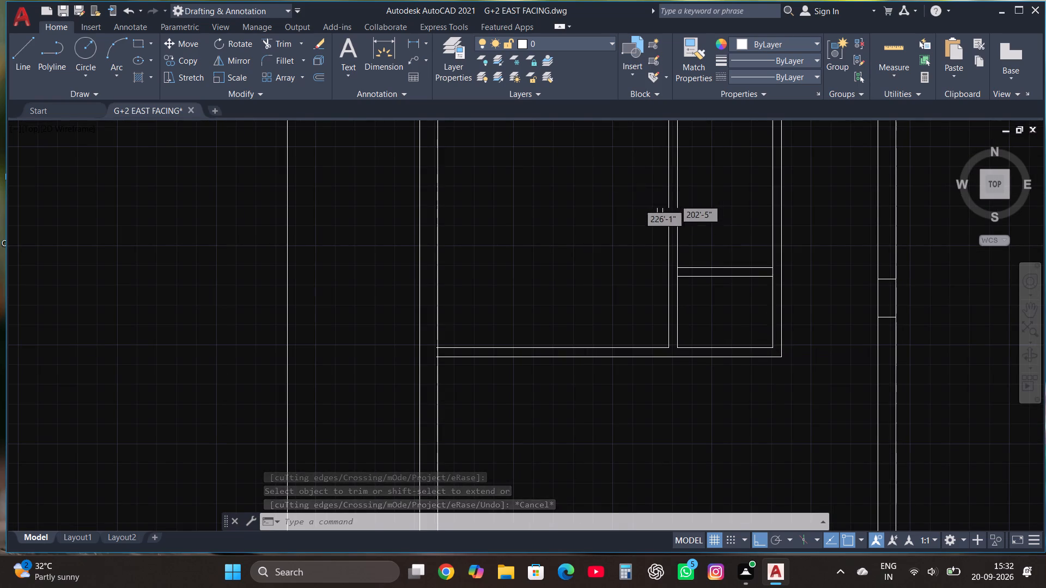
pyautogui.scroll(-1, 640, 209)
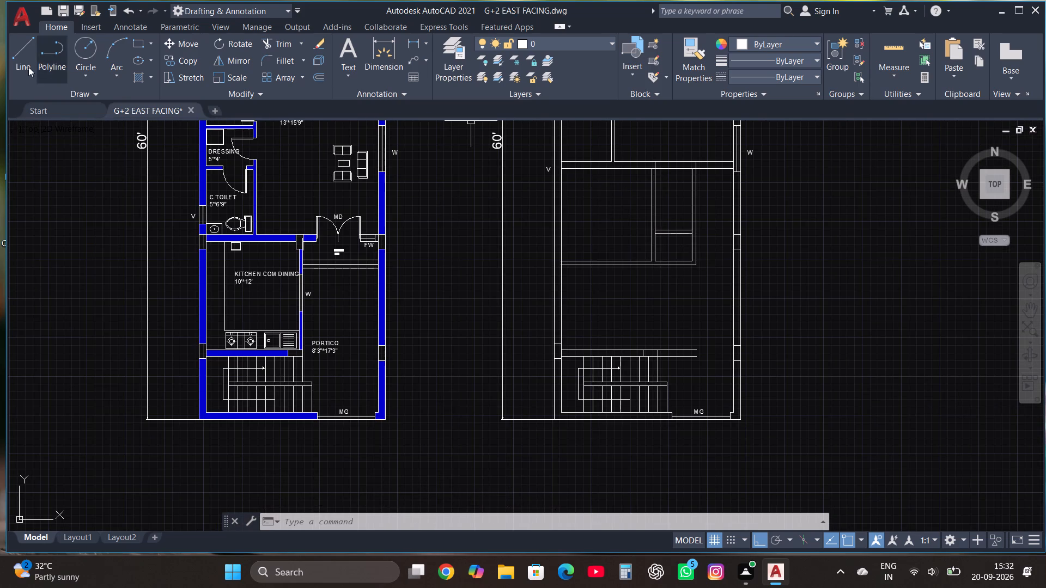
pyautogui.click(22, 50)
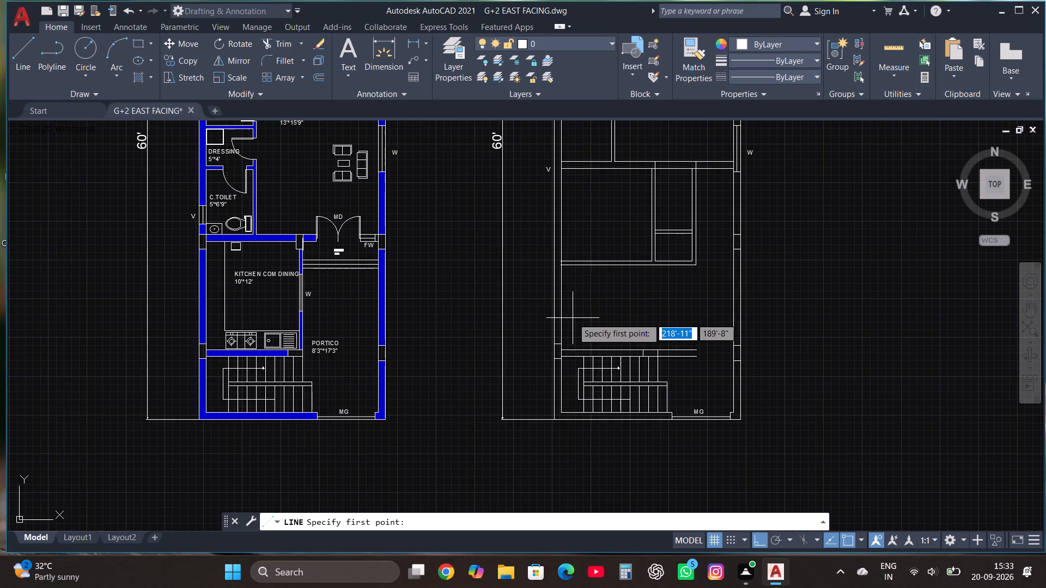
pyautogui.scroll(1, 573, 318)
pyautogui.click(557, 232)
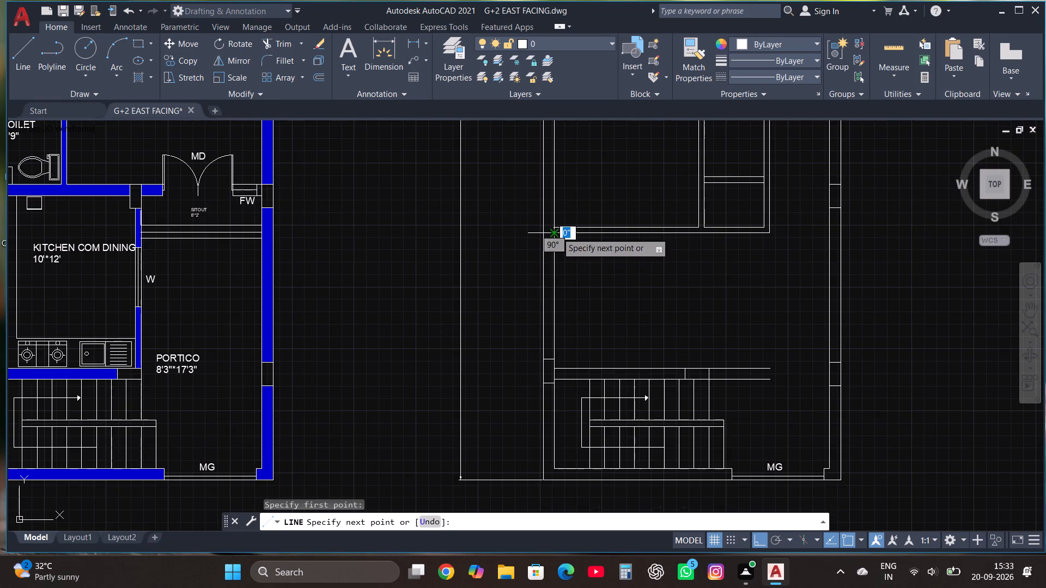
pyautogui.write('9\'3"')
pyautogui.press('Return')
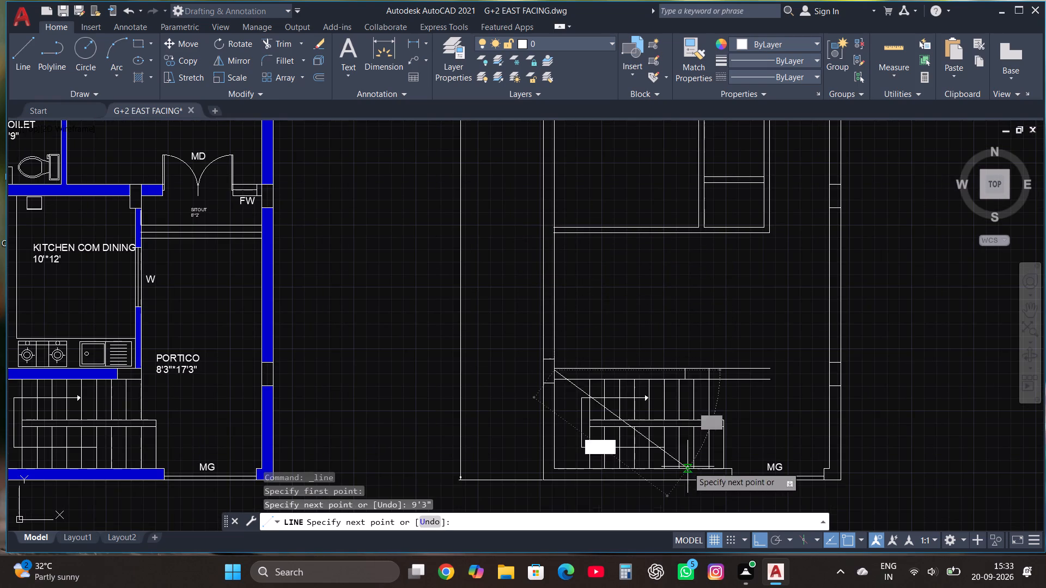
pyautogui.press('Escape')
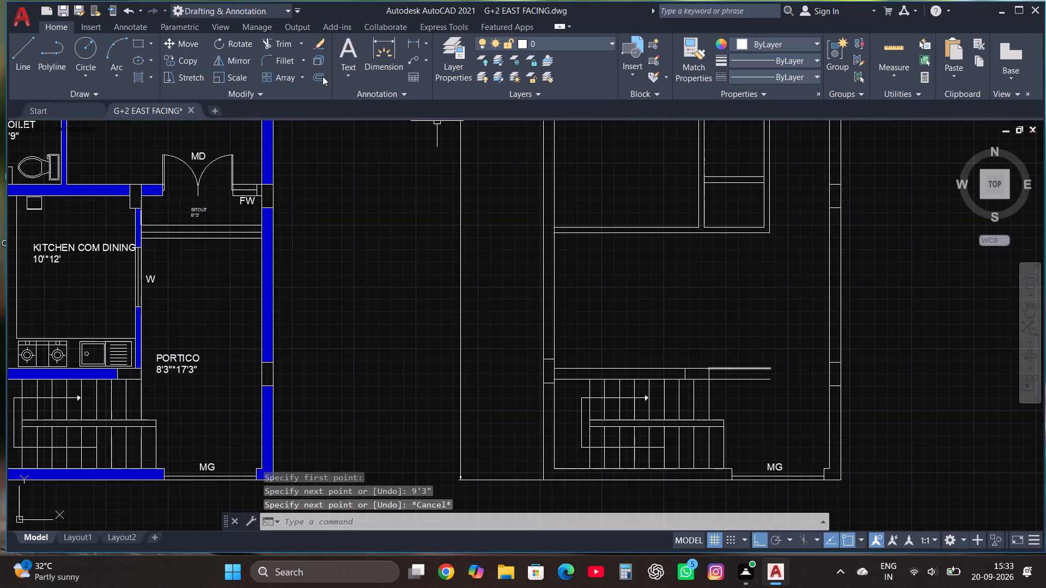
# Draw a line 6' east from the west wall's inner face along the lower room wall, continuing south past the staircase wall's upper line.
pyautogui.click(17, 44)
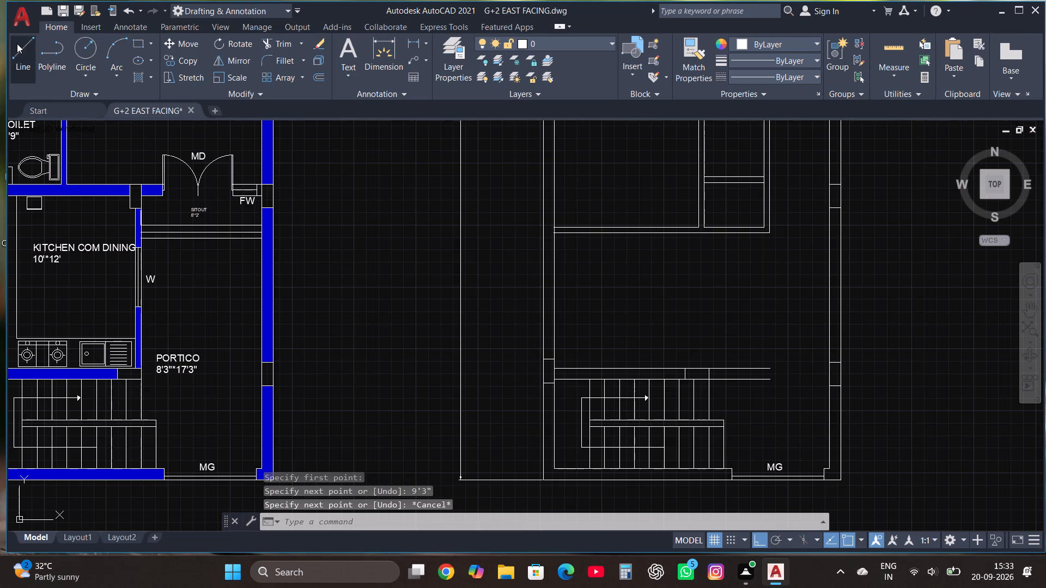
pyautogui.click(551, 233)
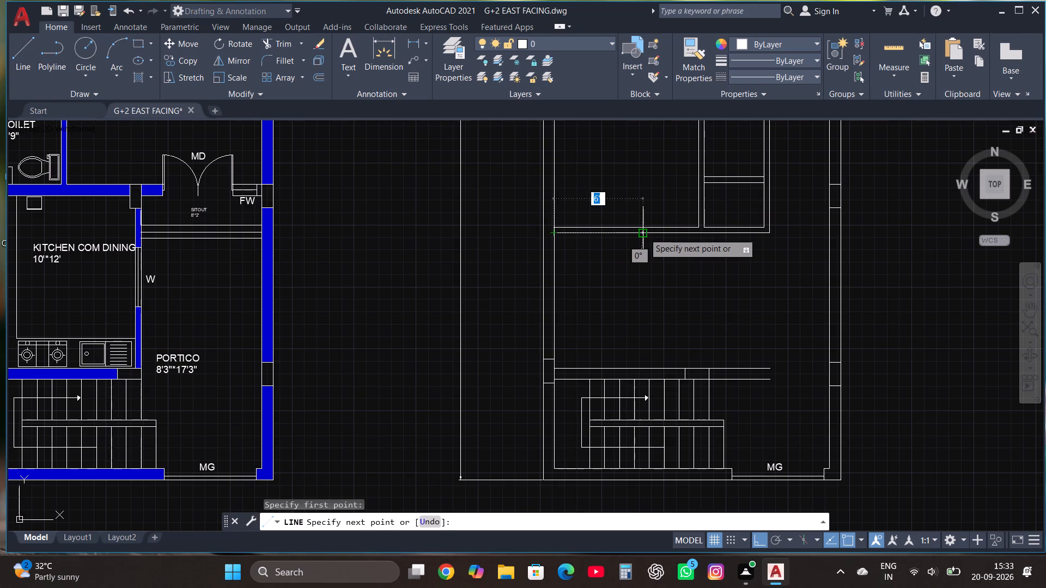
pyautogui.write("6'")
pyautogui.press('Return')
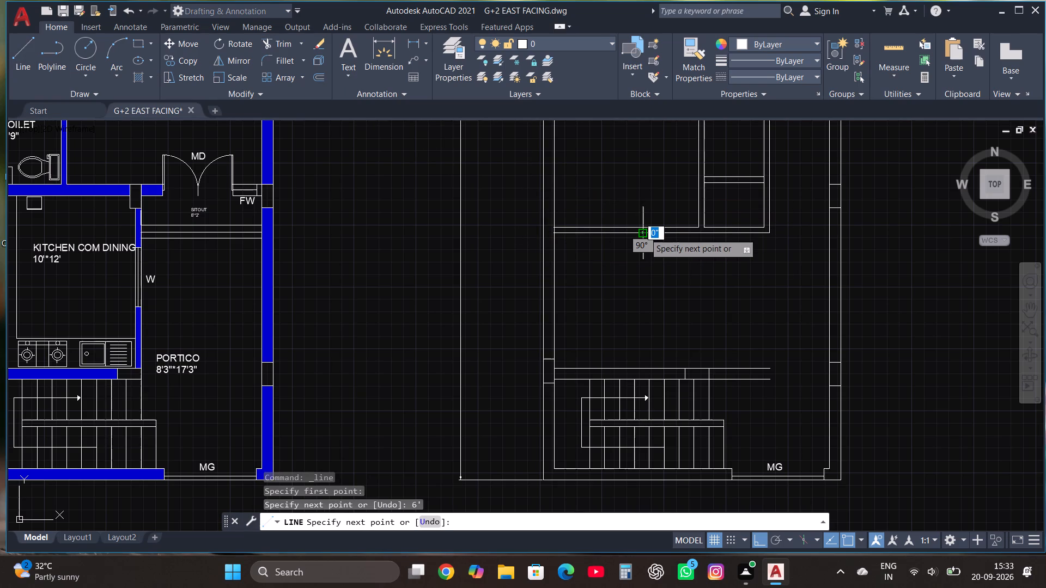
pyautogui.scroll(3, 658, 365)
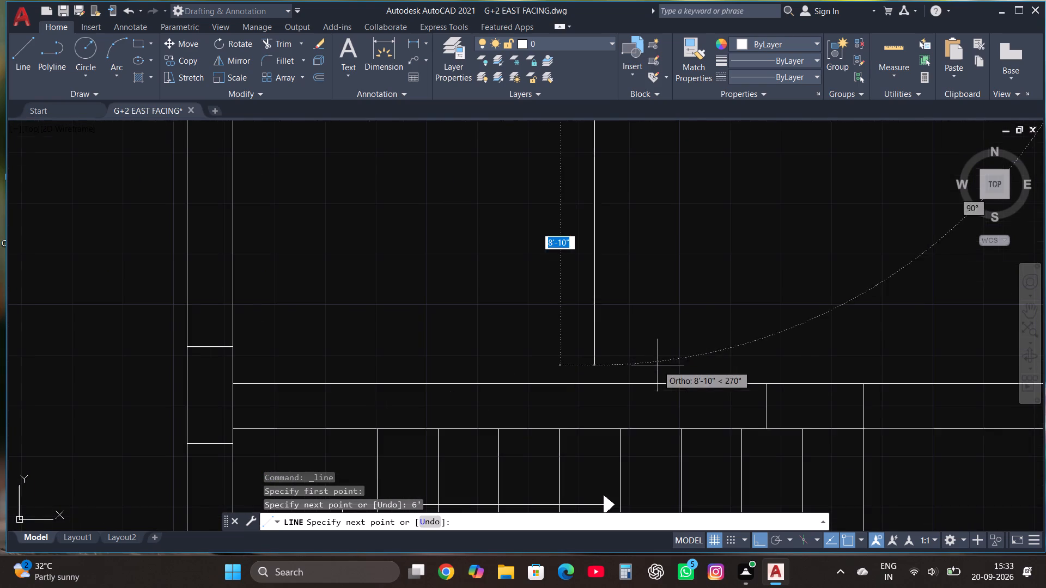
pyautogui.click(636, 402)
pyautogui.press('Escape')
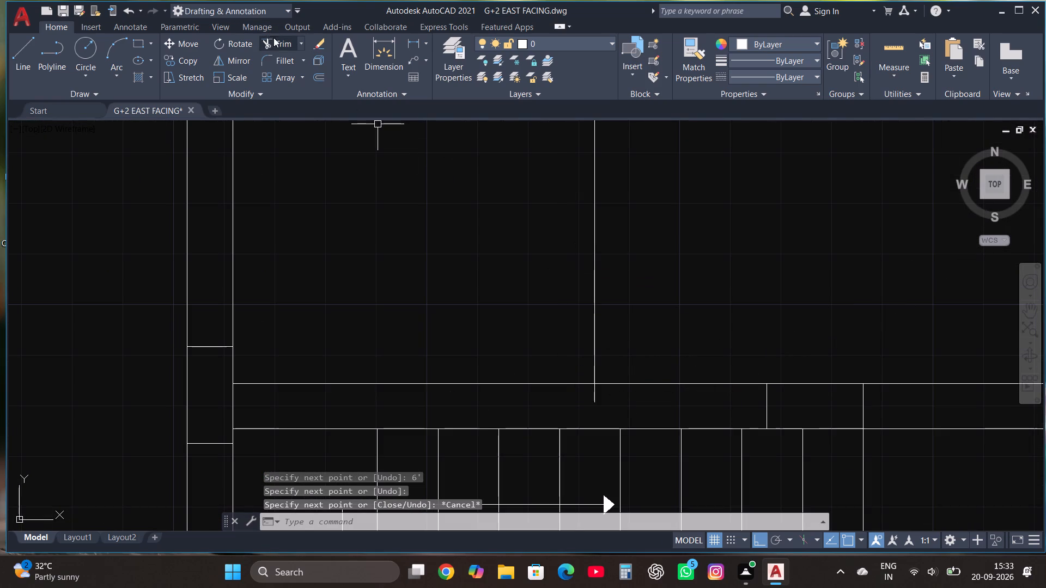
# Trim the end of the new partition line that overshoots the staircase wall's upper line.
pyautogui.click(277, 41)
pyautogui.click(599, 401)
pyautogui.click(592, 397)
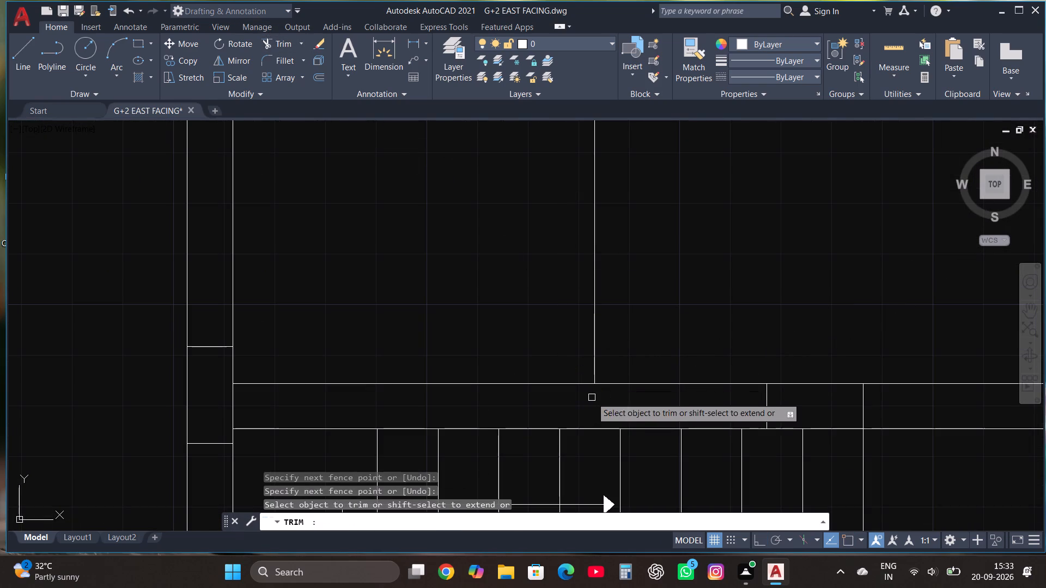
pyautogui.press('Escape')
# Copy the partition line 4.5" east to form the partition's second face.
pyautogui.scroll(-1, 592, 397)
pyautogui.click(595, 354)
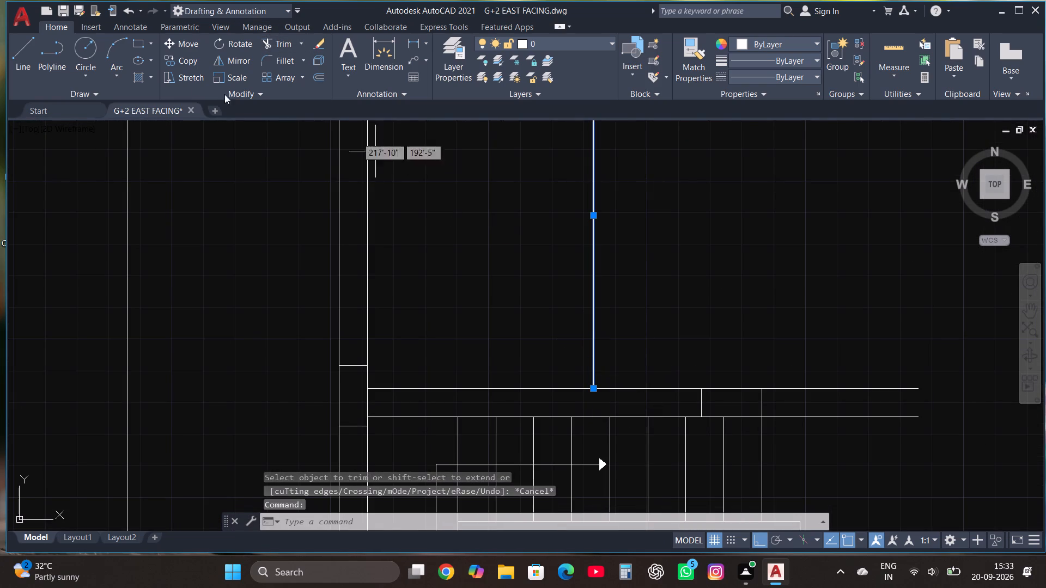
pyautogui.click(181, 61)
pyautogui.scroll(-1, 550, 465)
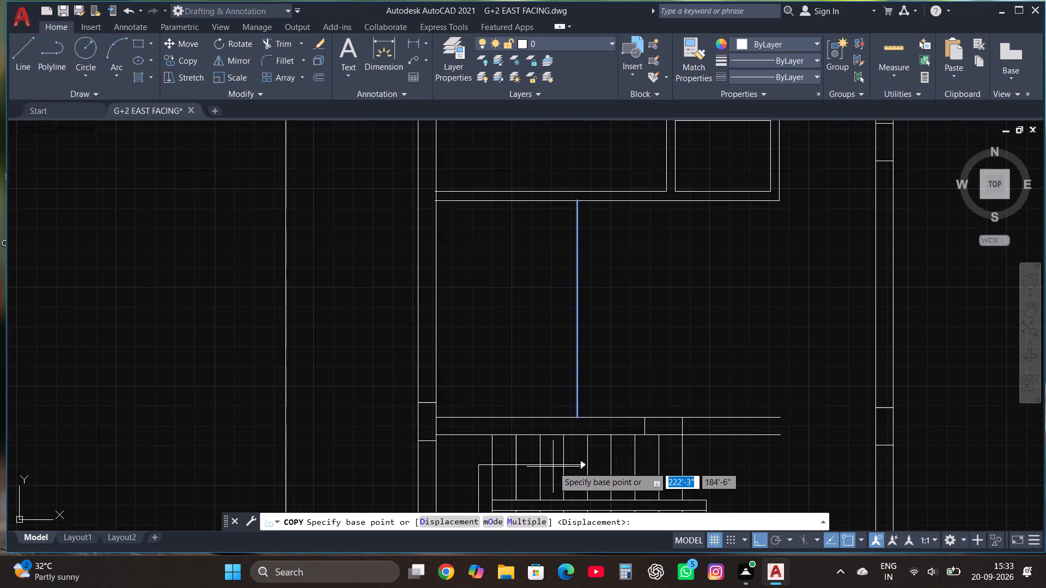
pyautogui.click(579, 333)
pyautogui.write('4.5"')
pyautogui.press('Return')
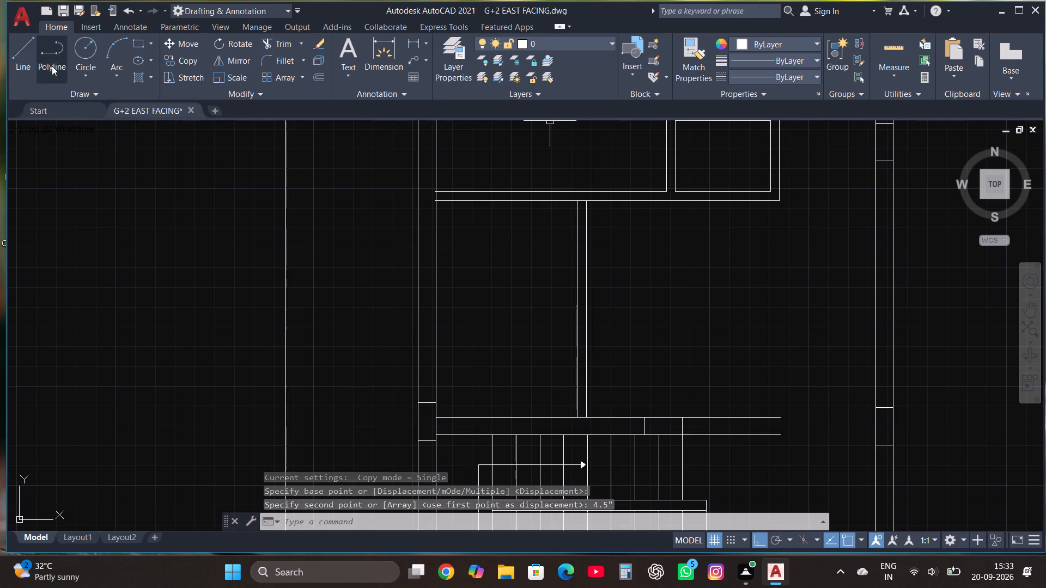
# Draw two east wall face lines south from the small room's outer and inner southeast corners, past the staircase wall's lower line.
pyautogui.click(22, 52)
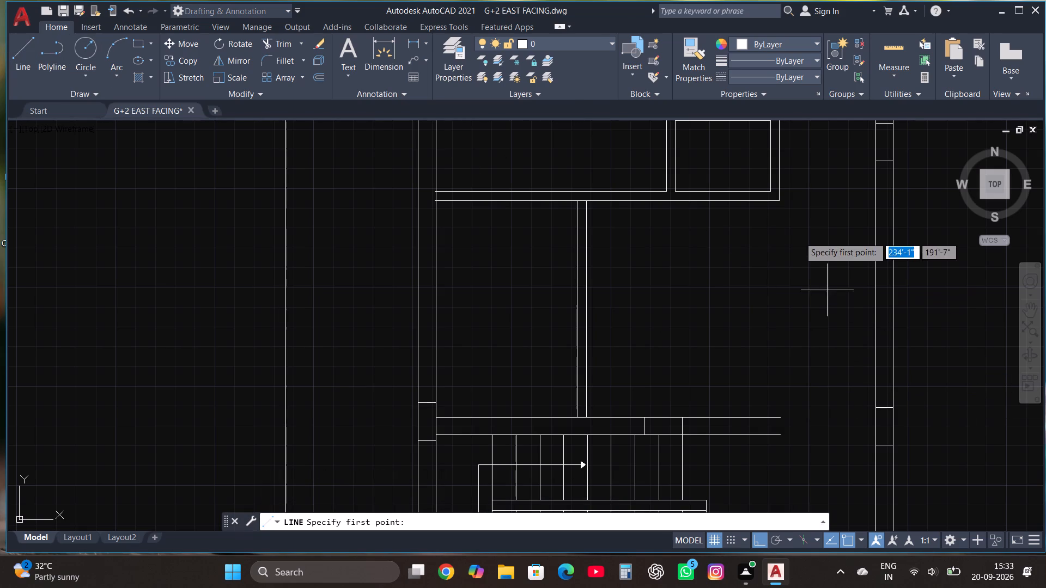
pyautogui.click(779, 200)
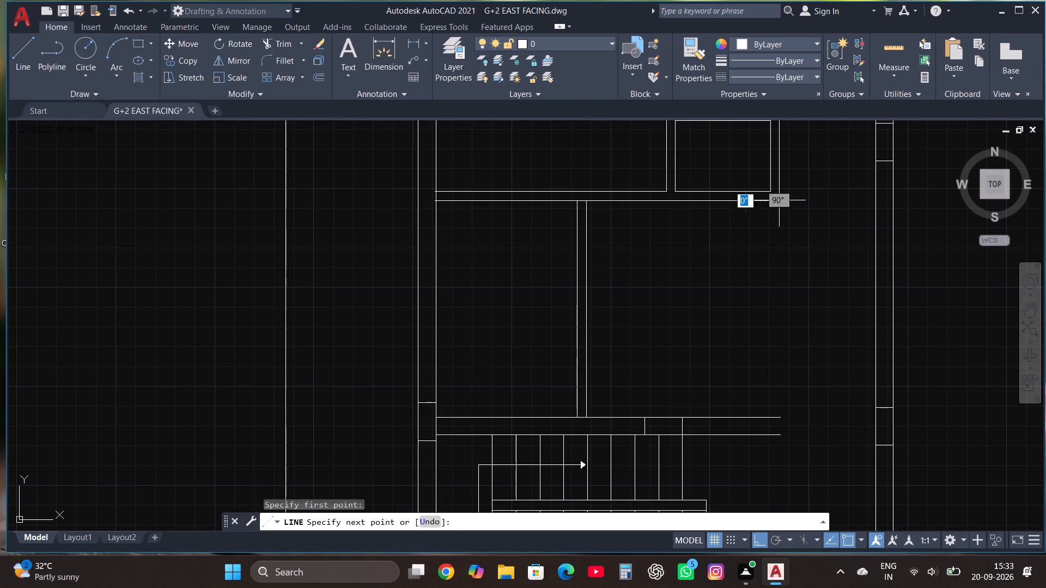
pyautogui.click(792, 444)
pyautogui.press('Escape')
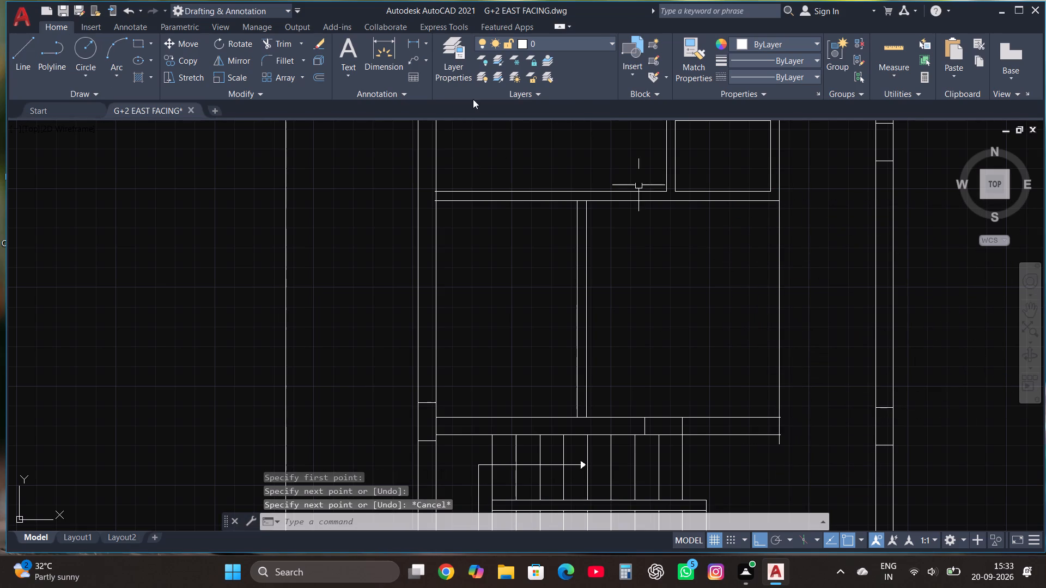
pyautogui.click(27, 53)
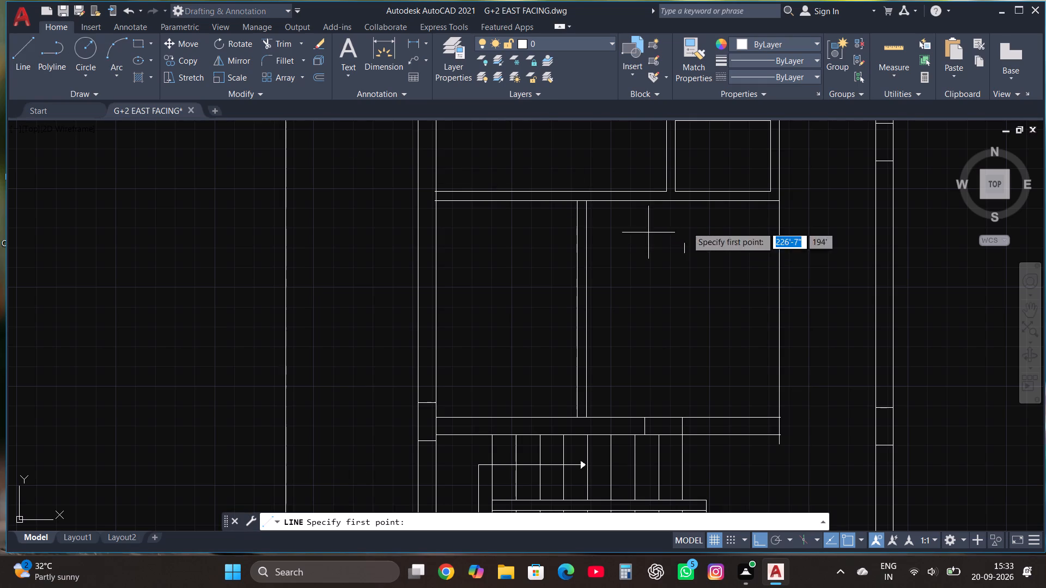
pyautogui.click(769, 191)
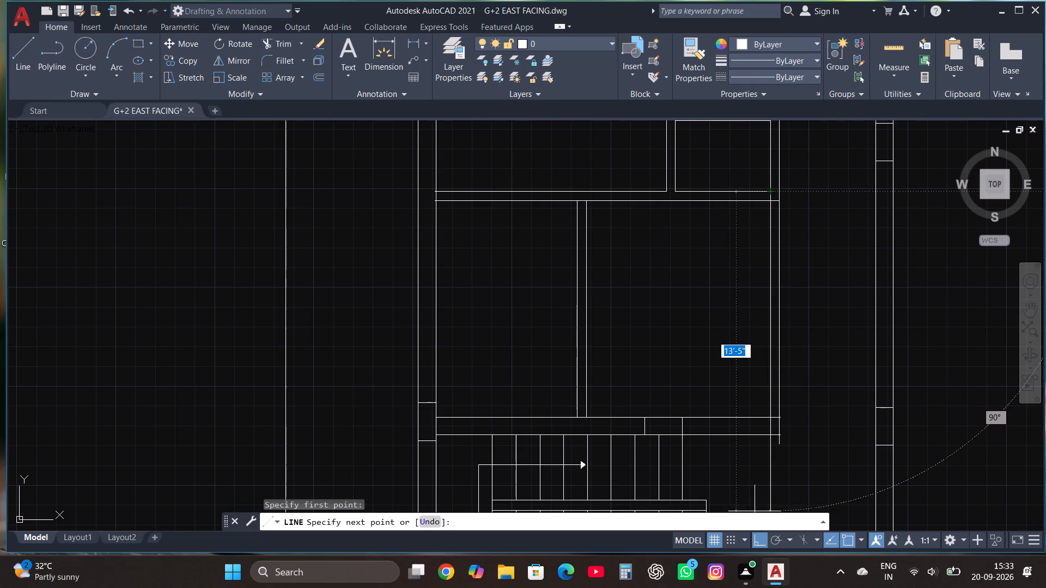
pyautogui.click(777, 458)
pyautogui.press('Escape')
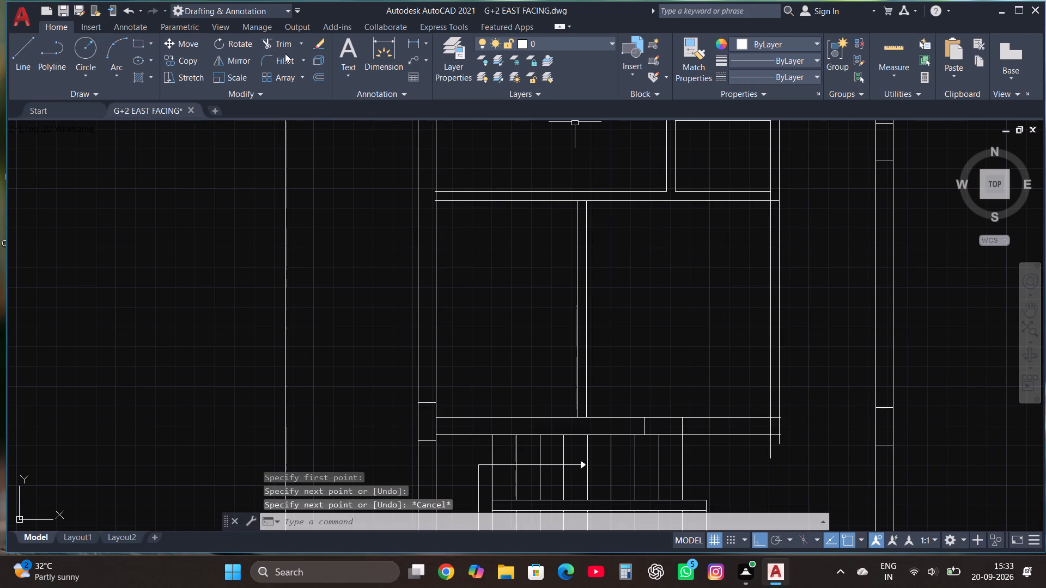
# Fillet the east wall's inner and outer face lines with the staircase wall's upper and lower lines to close the southeast corner.
pyautogui.click(280, 60)
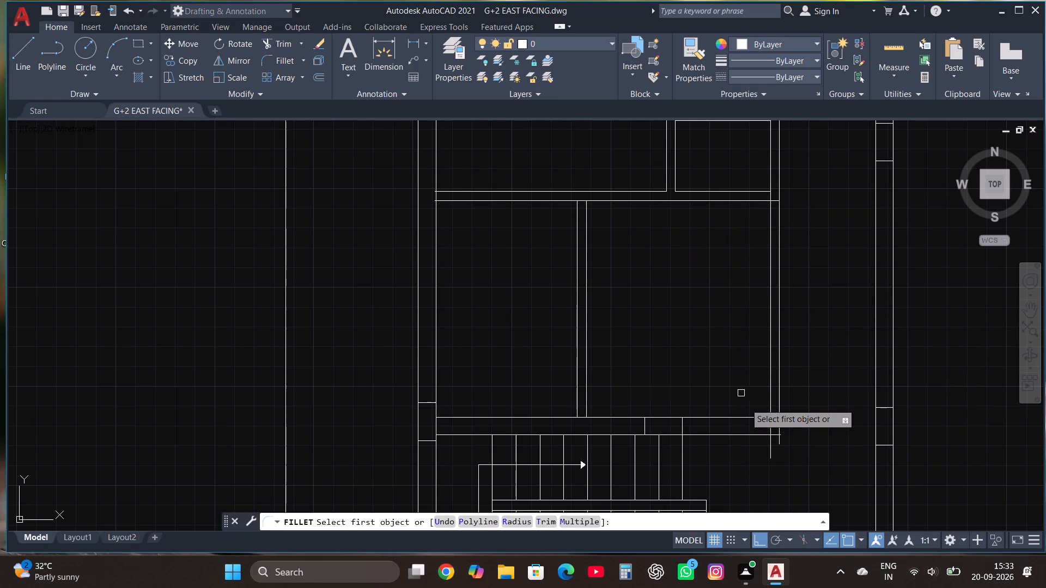
pyautogui.click(746, 421)
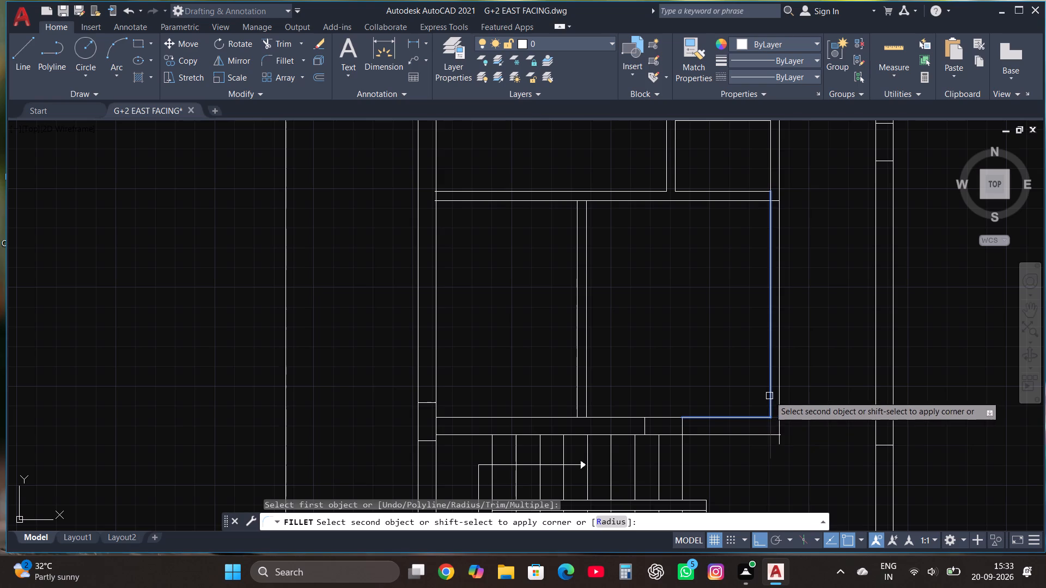
pyautogui.click(769, 396)
pyautogui.click(290, 60)
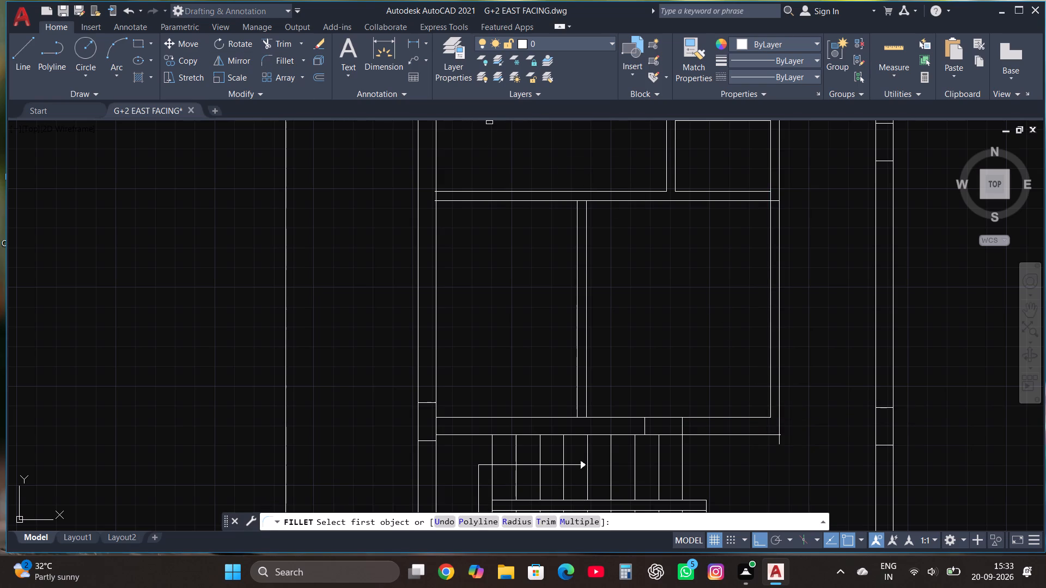
pyautogui.click(737, 437)
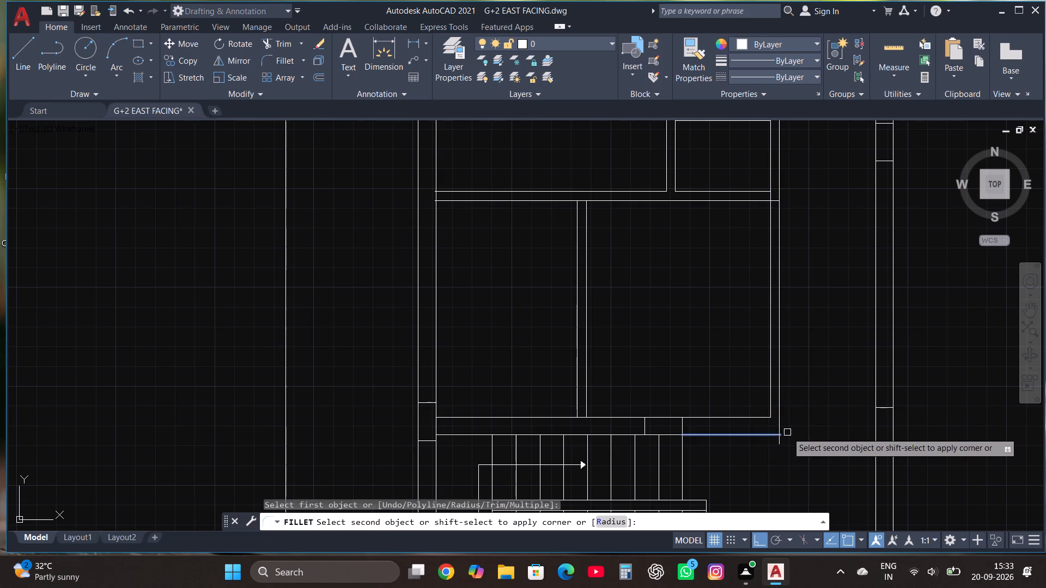
pyautogui.click(777, 427)
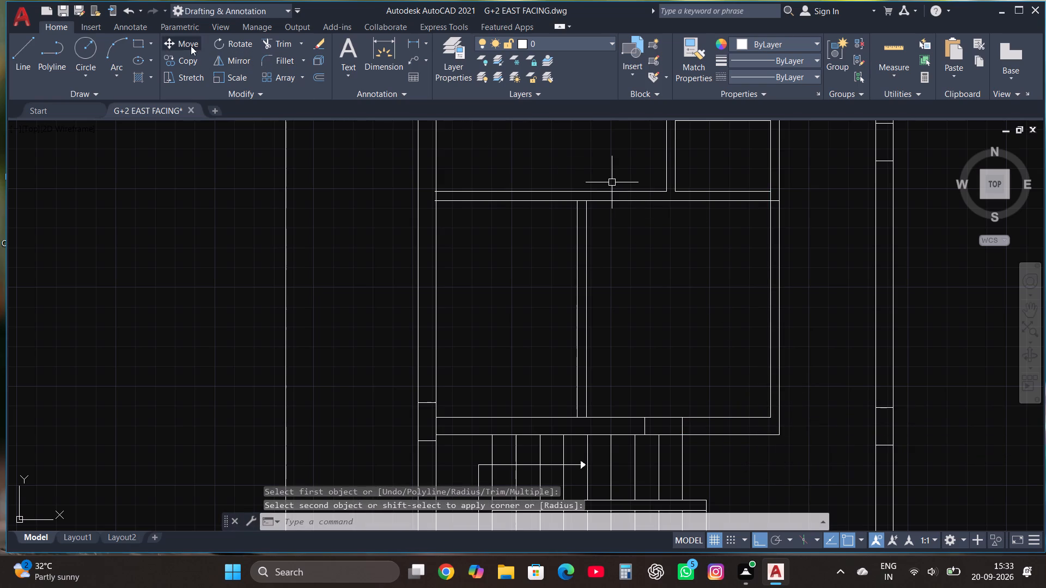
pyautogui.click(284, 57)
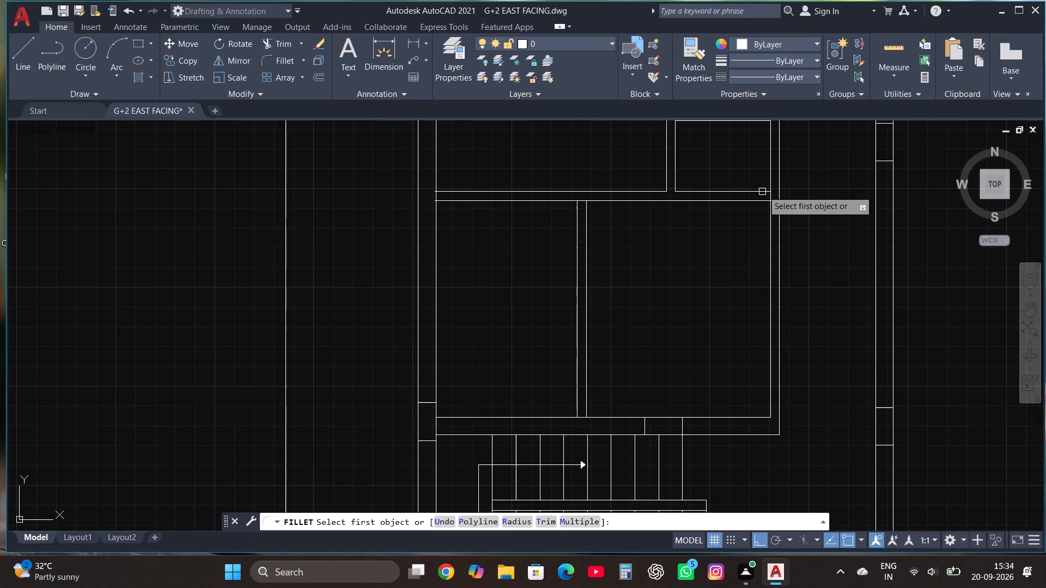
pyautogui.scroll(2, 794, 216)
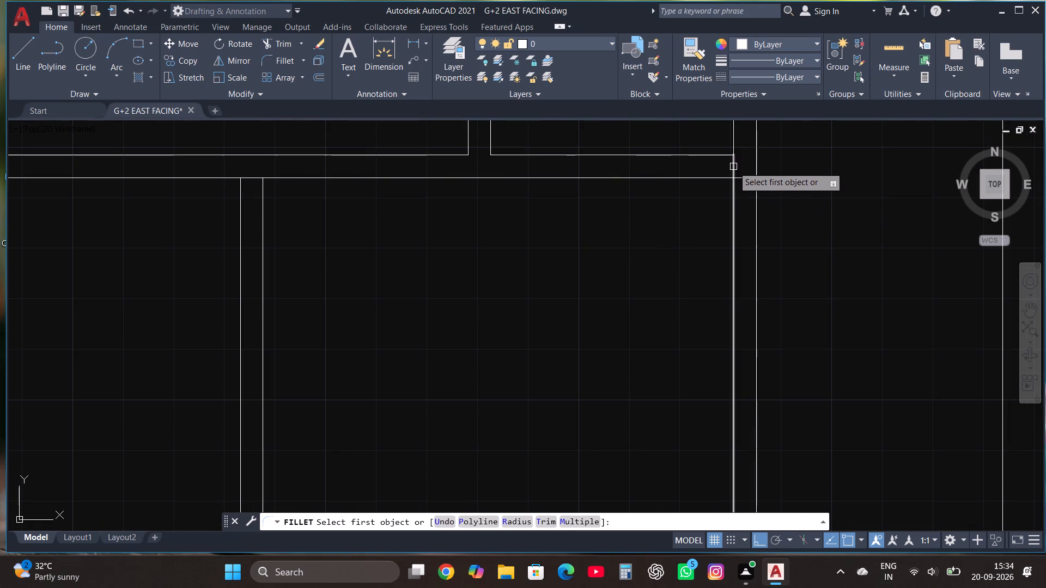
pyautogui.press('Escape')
# Trim the inner east wall line crossing the room-dividing wall and the dividing wall's lower line inside the east wall.
pyautogui.click(282, 42)
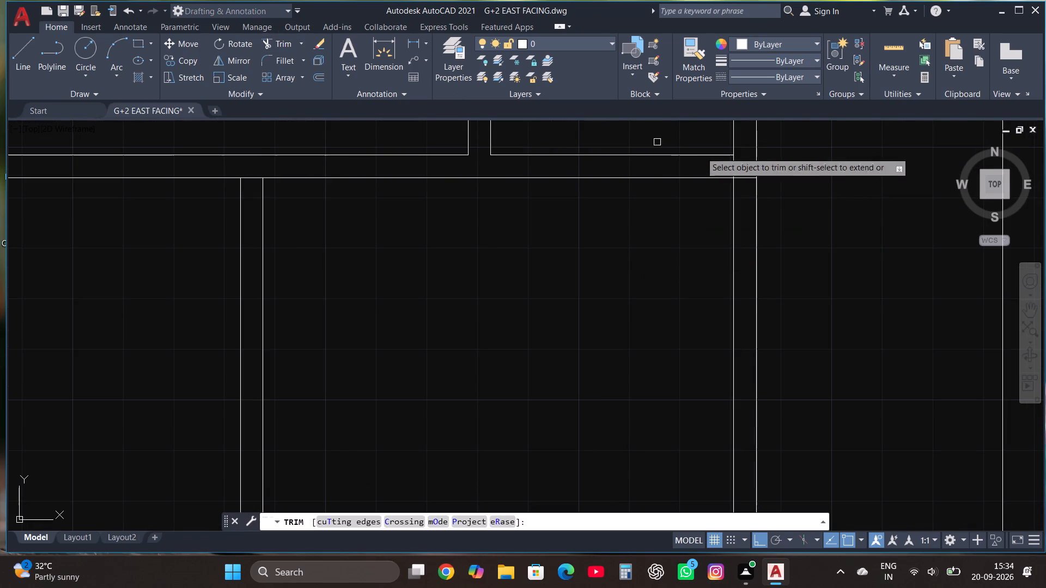
pyautogui.click(737, 164)
pyautogui.click(740, 176)
pyautogui.press('Escape')
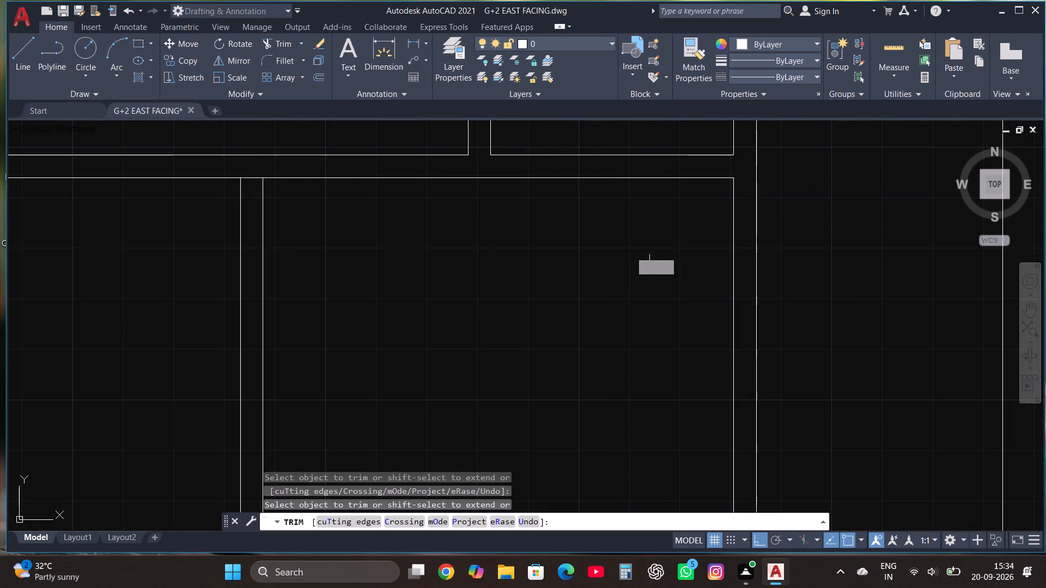
# Draw a short horizontal line across the new partition, starting on its west face about a third of the way down.
pyautogui.scroll(-2, 629, 253)
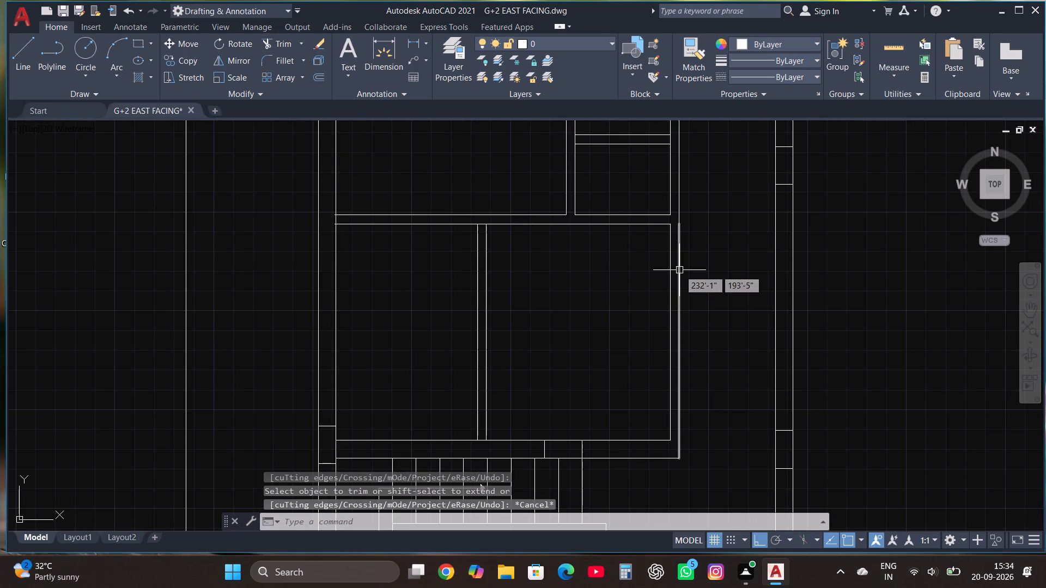
pyautogui.scroll(-2, 679, 270)
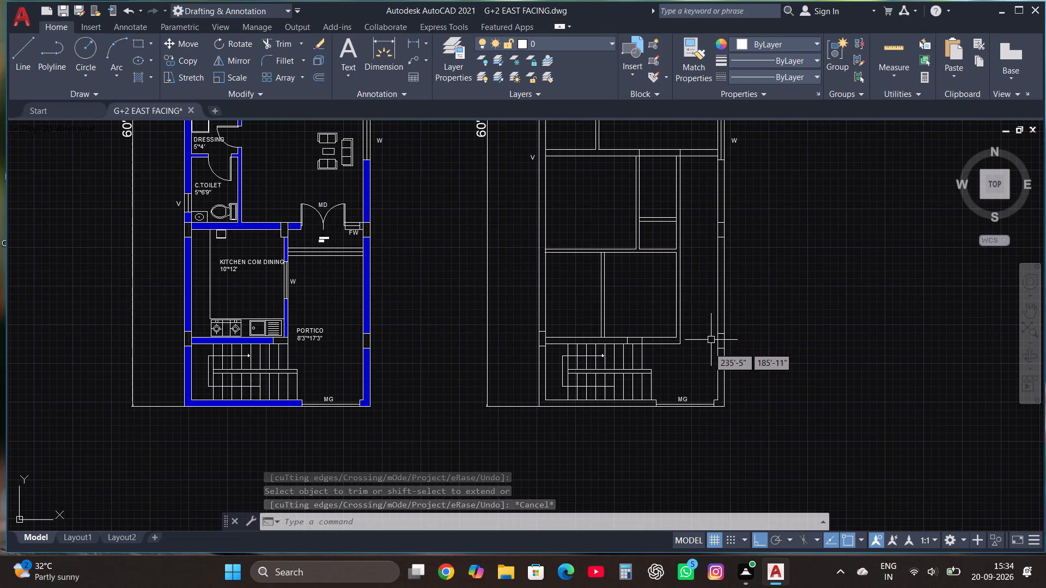
pyautogui.scroll(2, 606, 288)
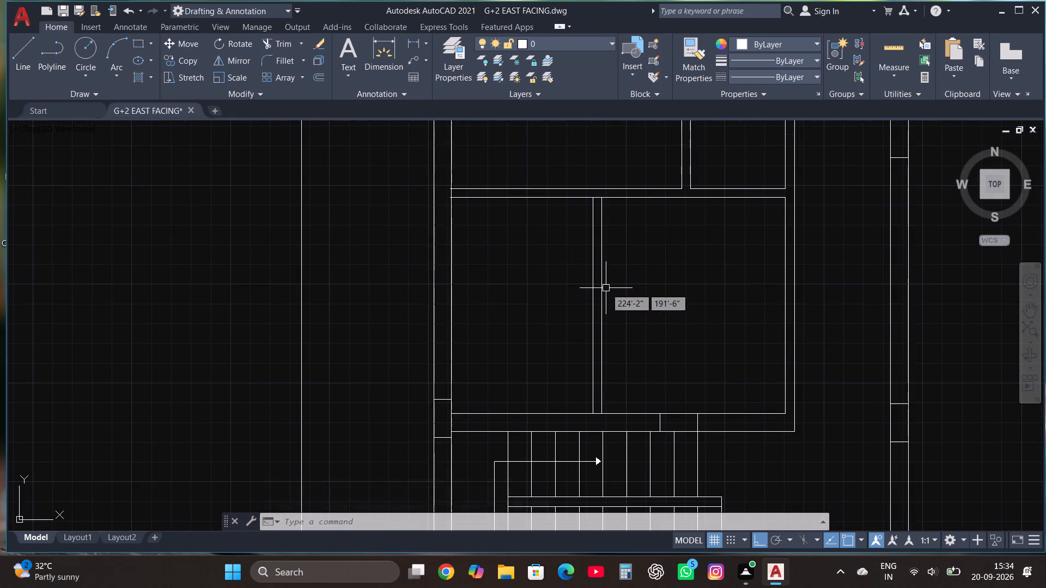
pyautogui.click(27, 48)
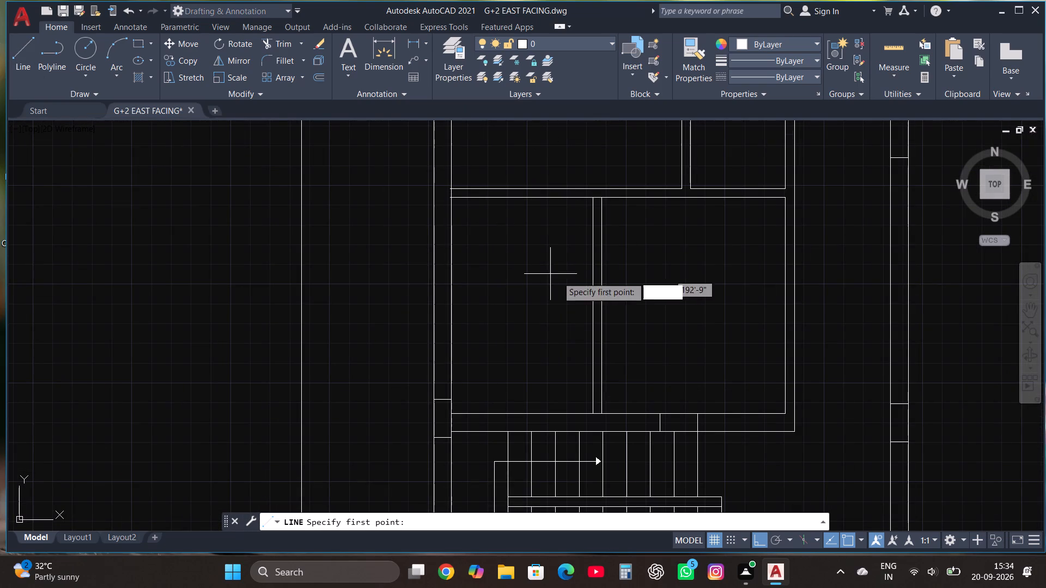
pyautogui.click(593, 267)
pyautogui.scroll(1, 611, 270)
pyautogui.doubleClick(611, 270)
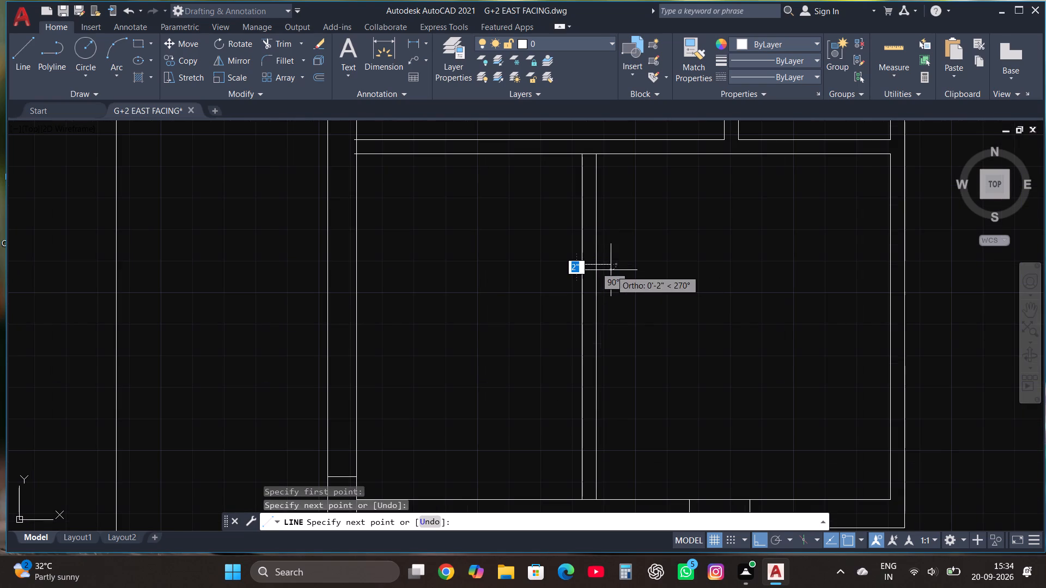
pyautogui.press('Escape')
# Trim the short line's overshoot east of the partition and the partition's west face above that line.
pyautogui.click(280, 41)
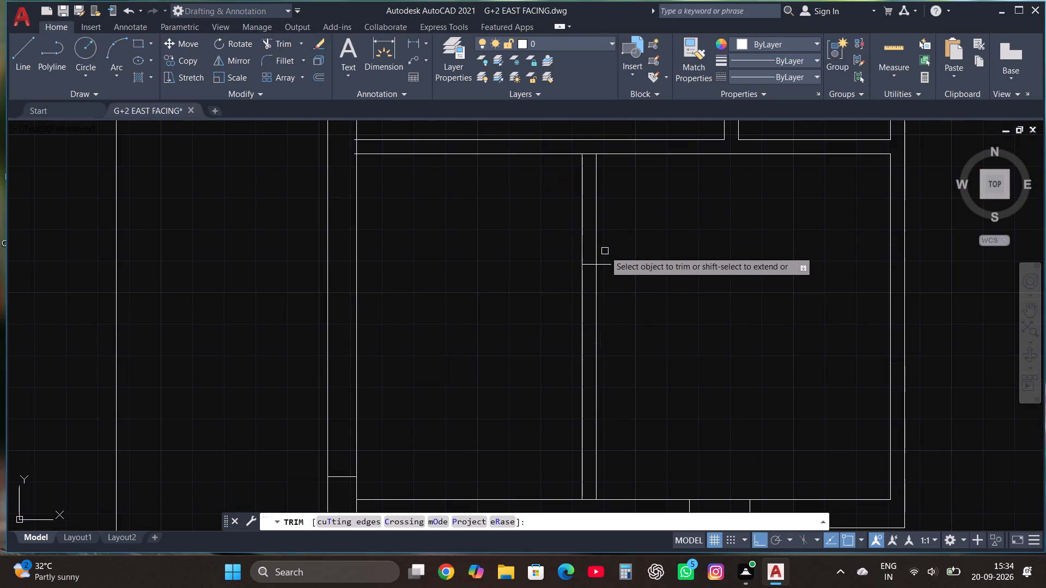
pyautogui.click(607, 261)
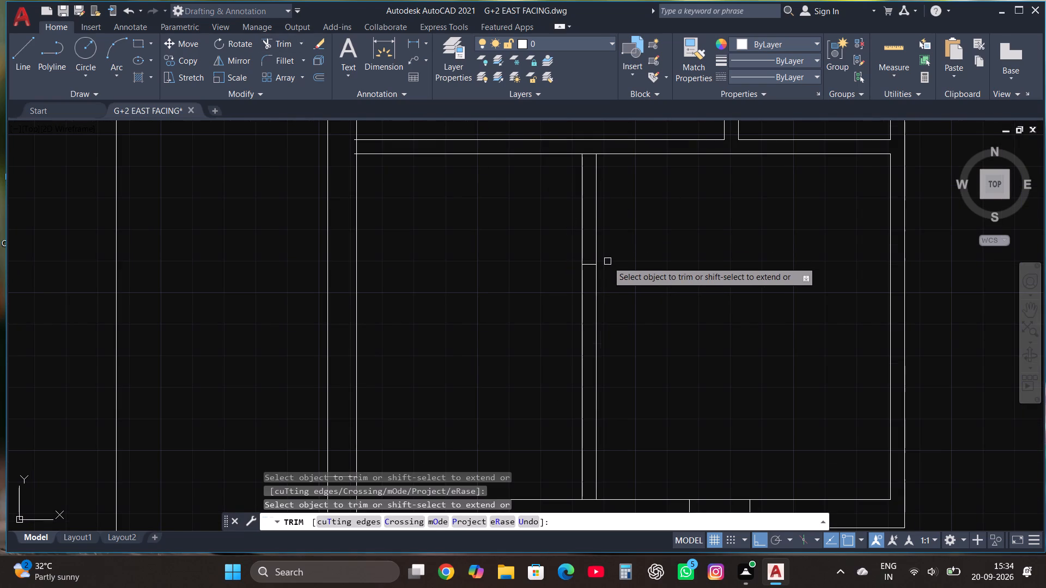
pyautogui.click(581, 218)
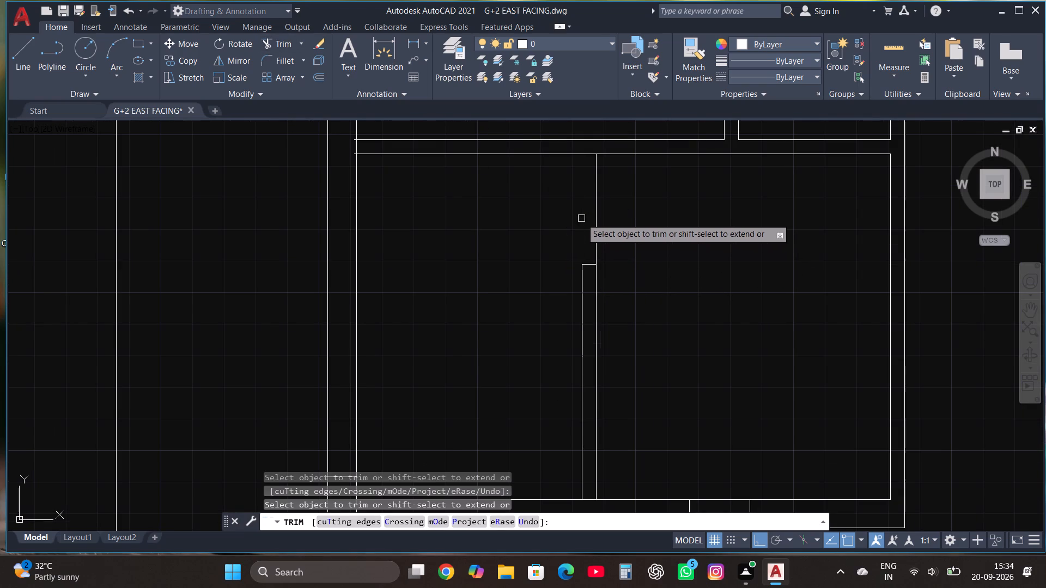
pyautogui.press('Escape')
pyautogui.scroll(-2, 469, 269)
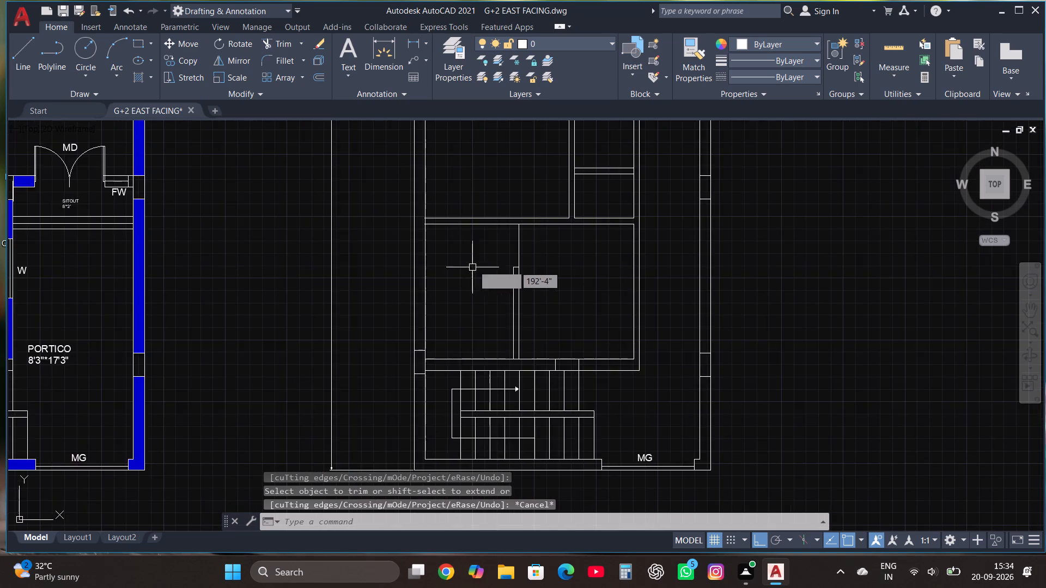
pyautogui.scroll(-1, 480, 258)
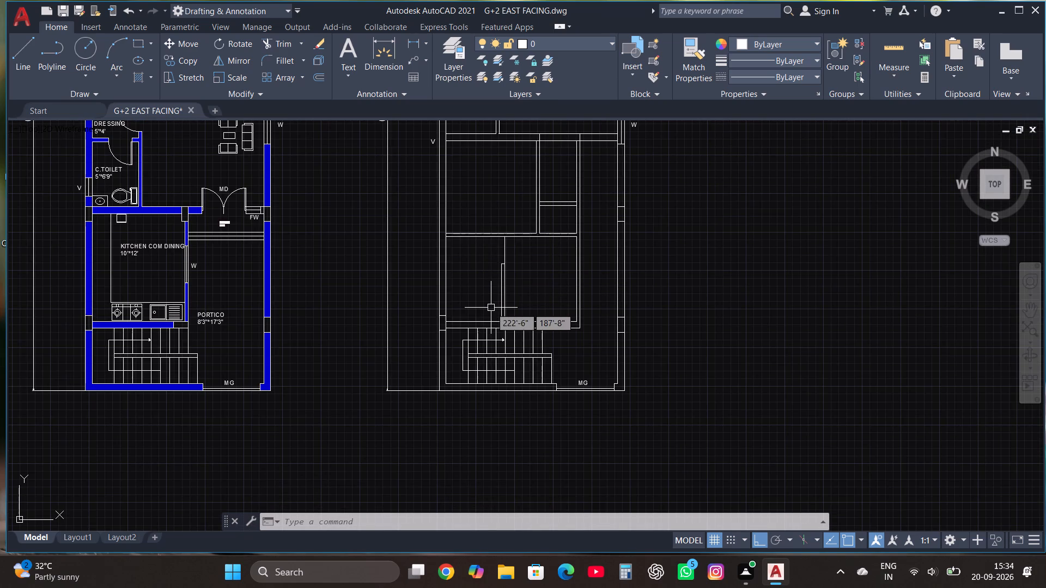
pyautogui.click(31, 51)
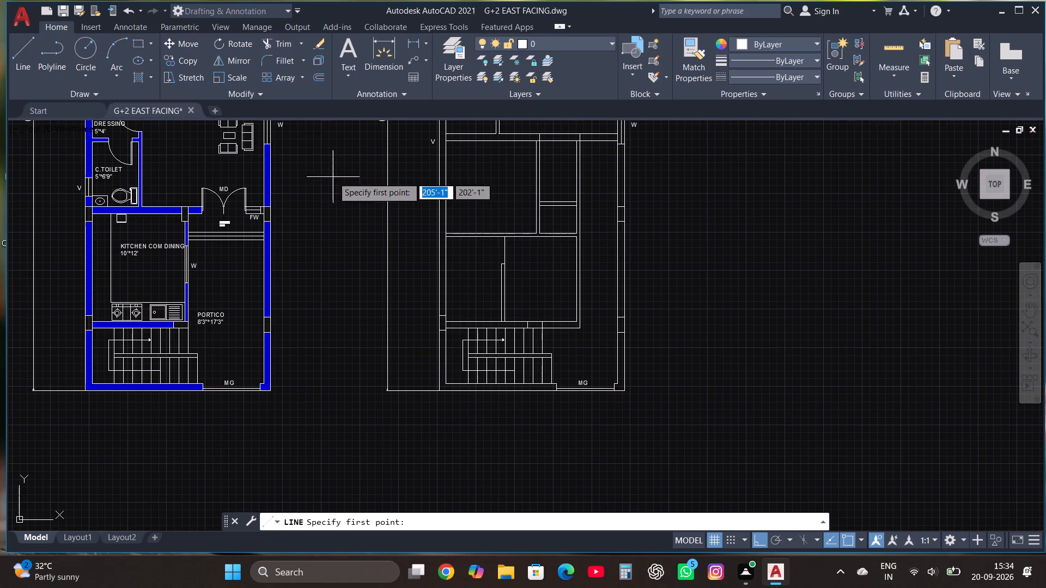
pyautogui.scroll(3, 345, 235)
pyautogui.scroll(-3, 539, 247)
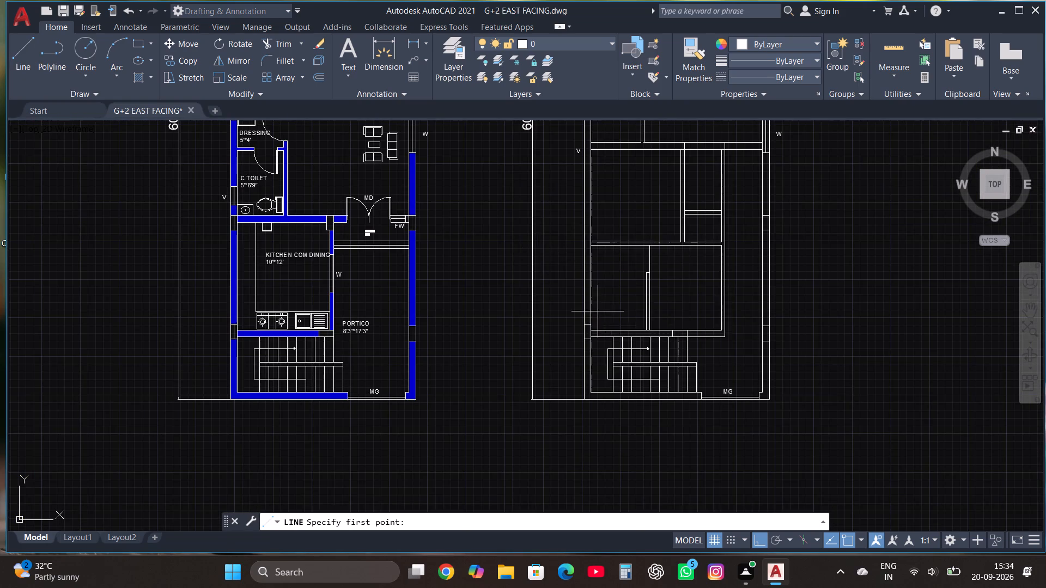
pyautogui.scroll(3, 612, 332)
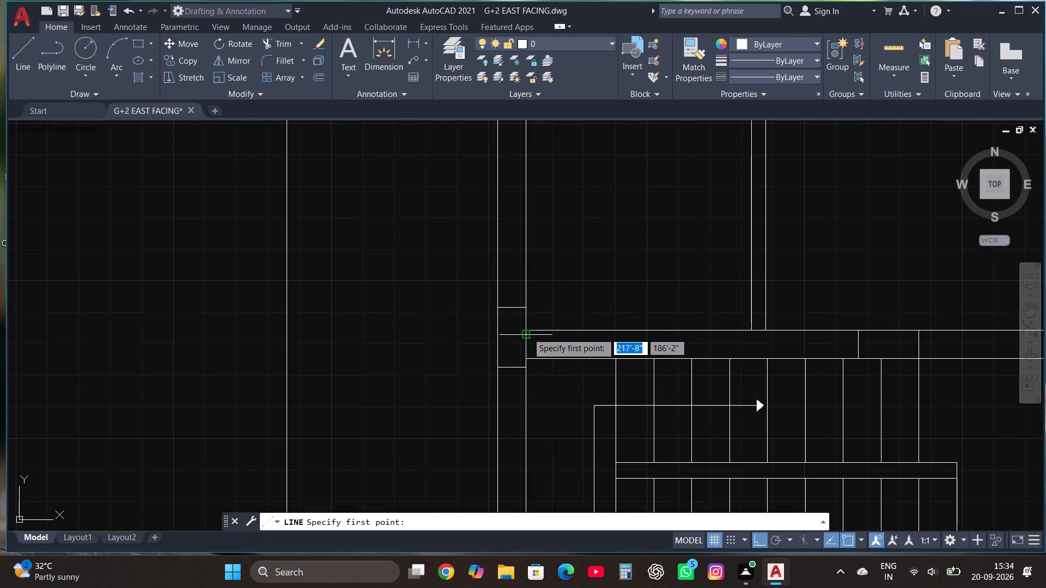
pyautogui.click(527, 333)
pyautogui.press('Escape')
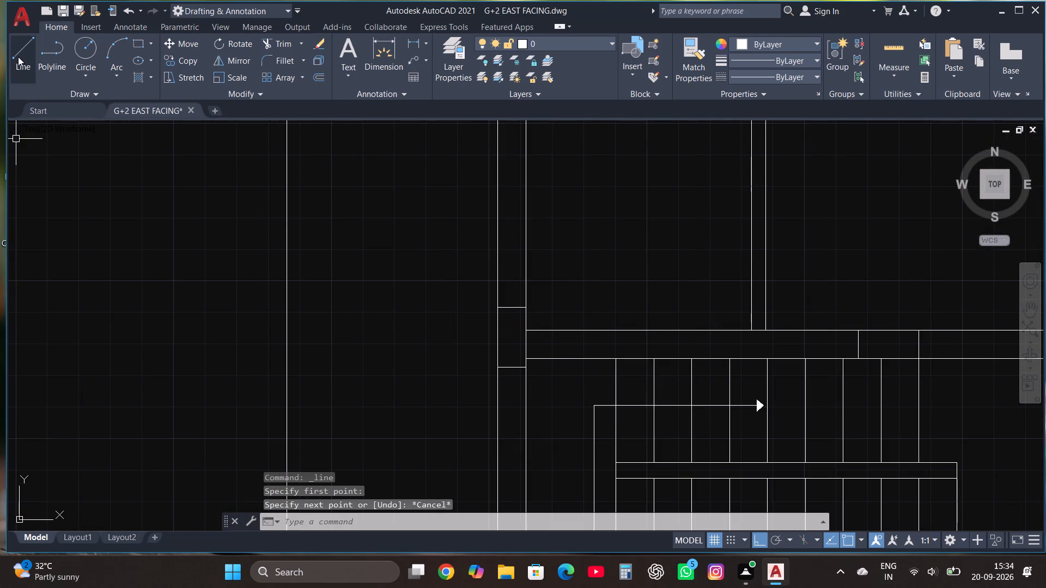
# Draw a line 2' north along the west wall's inner face from the staircase wall's upper line, continuing east past the partition's west face.
pyautogui.click(20, 47)
pyautogui.click(525, 330)
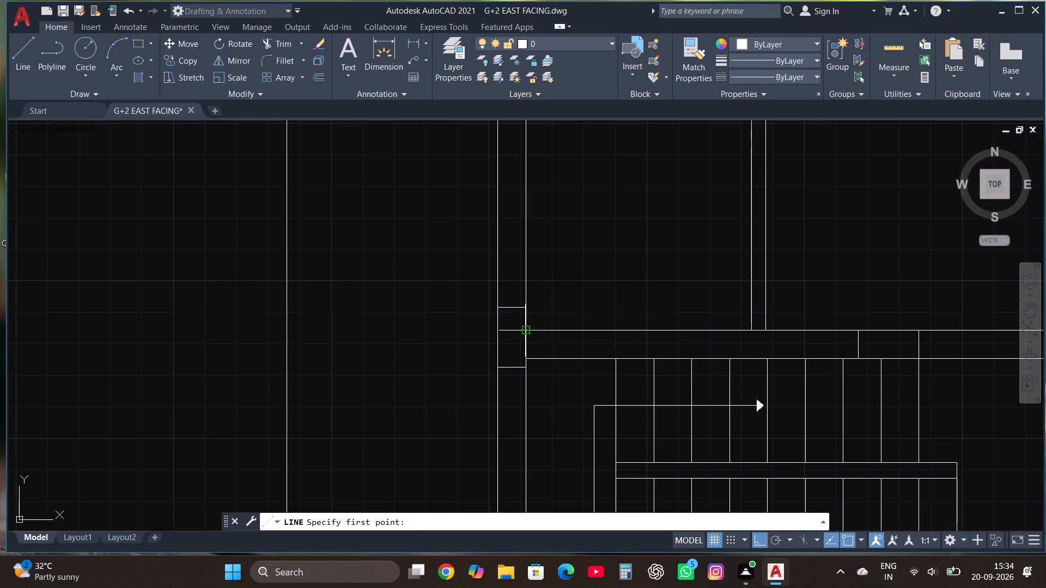
pyautogui.write("2'")
pyautogui.press('Return')
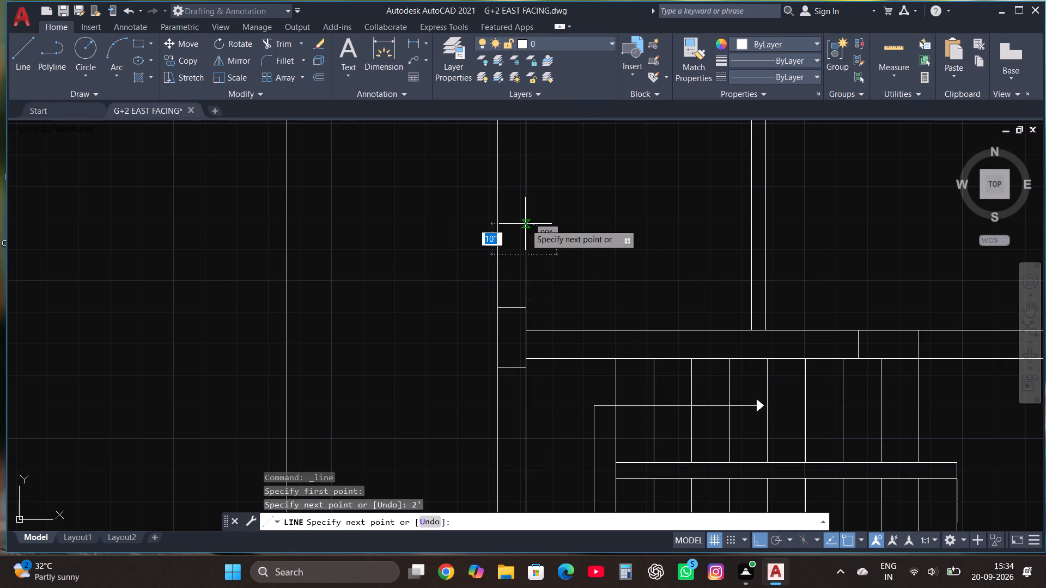
pyautogui.scroll(4, 779, 250)
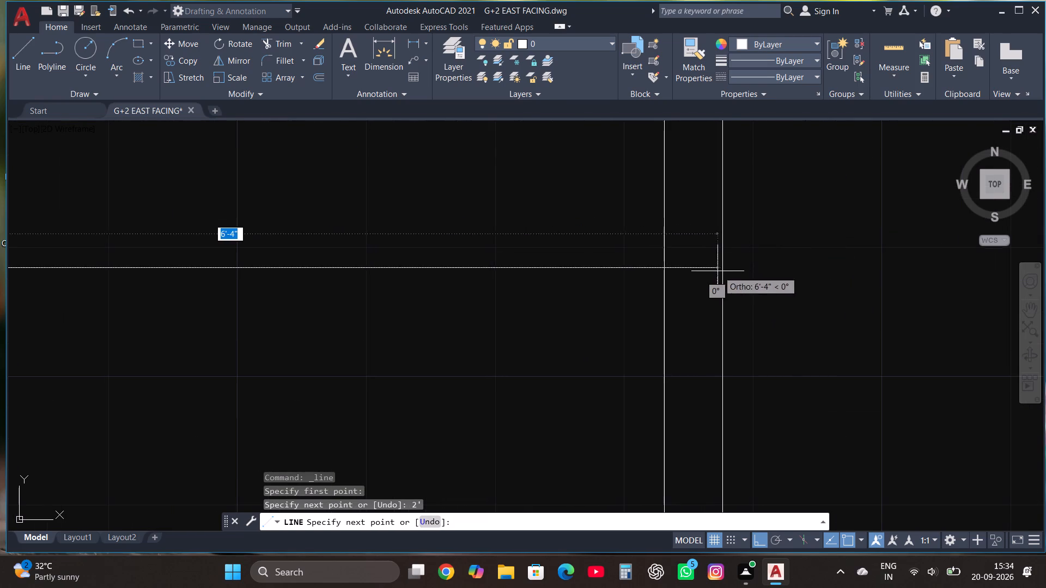
pyautogui.click(711, 269)
pyautogui.press('Escape')
# Trim the end of the new counter line that overshoots the partition's west face.
pyautogui.click(287, 39)
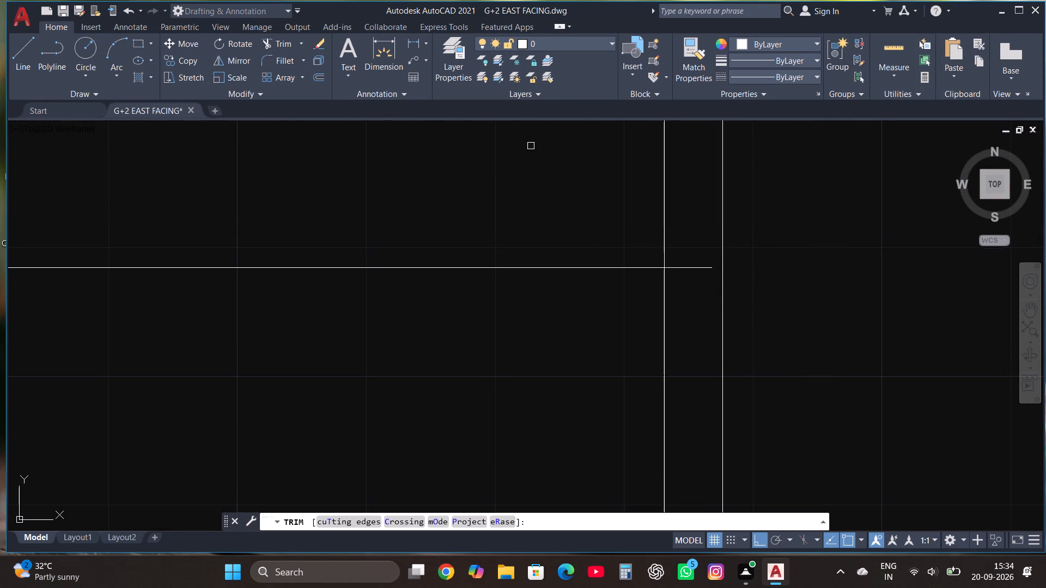
pyautogui.click(695, 268)
pyautogui.press('Escape')
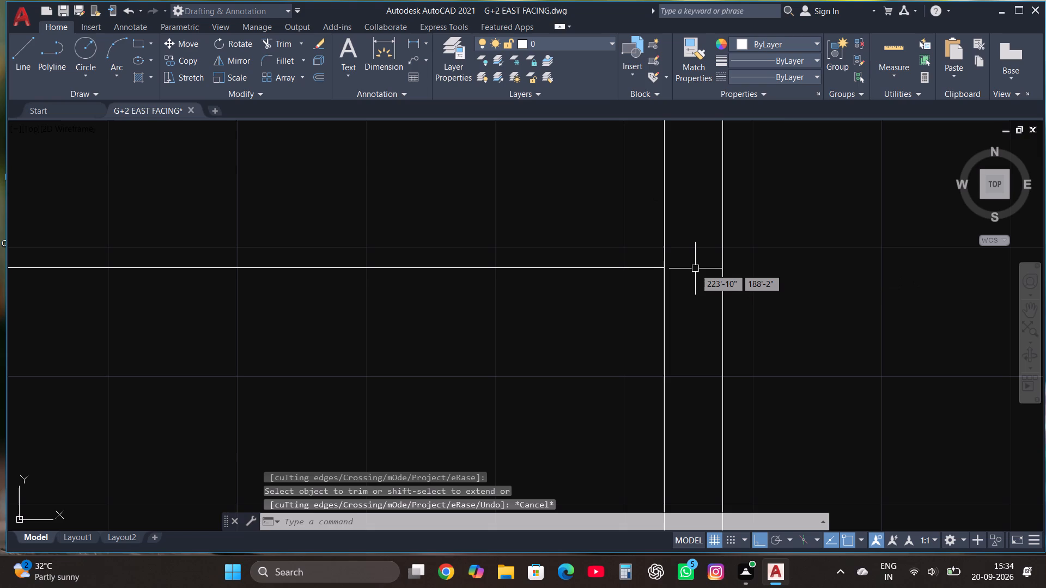
# Copy the stove and sink from the furnished plan's kitchen counter to the empty area south of the copied plan, with Ortho off.
pyautogui.scroll(-5, 709, 249)
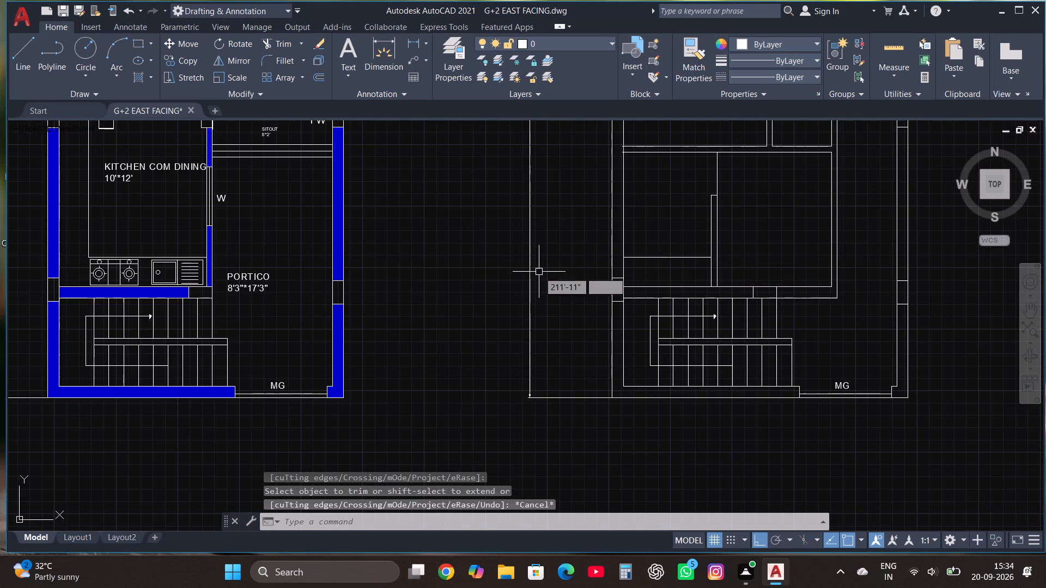
pyautogui.scroll(2, 78, 272)
pyautogui.scroll(-1, 213, 318)
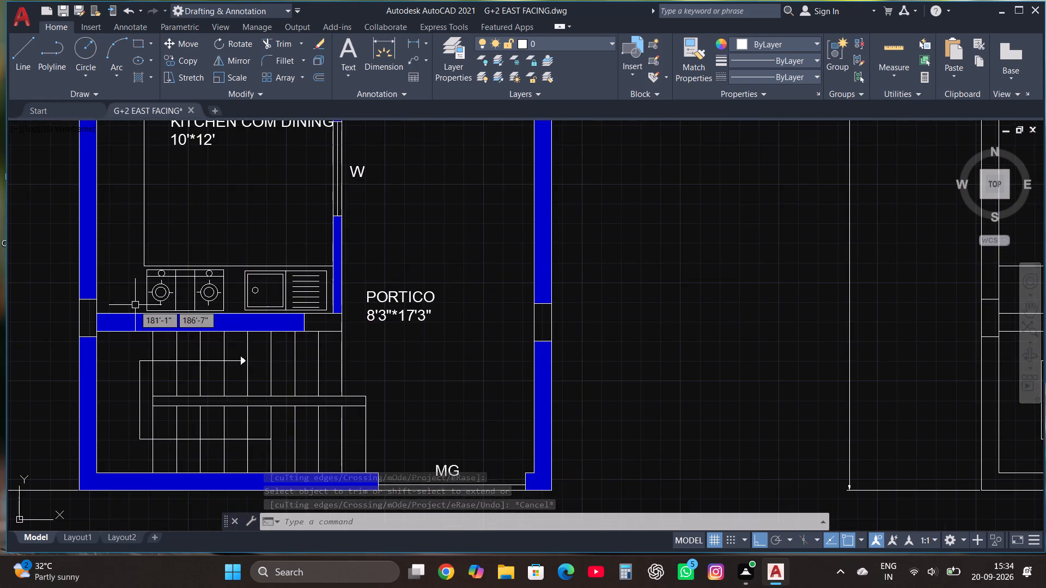
pyautogui.scroll(3, 133, 303)
pyautogui.click(143, 324)
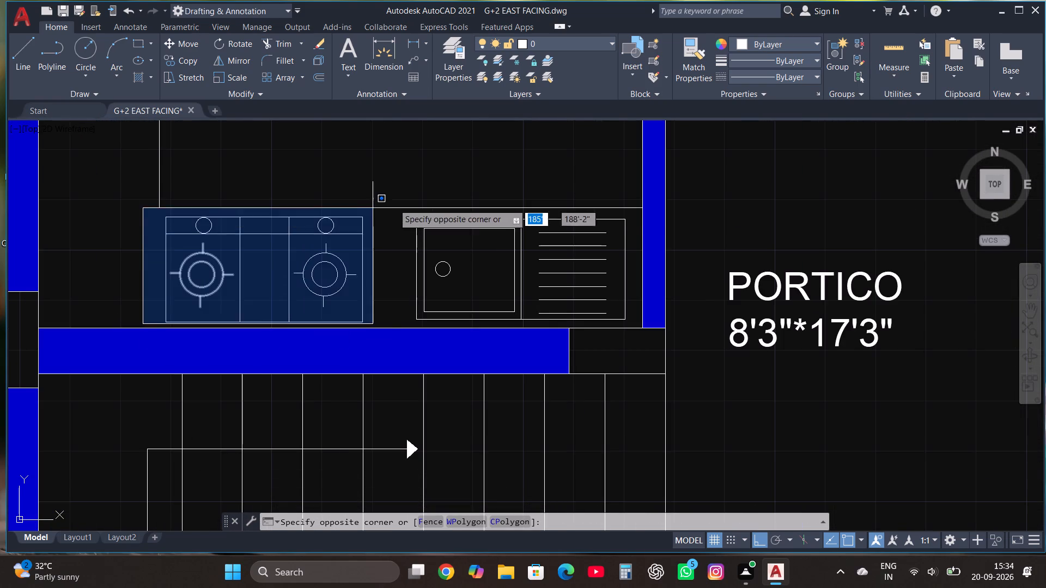
pyautogui.click(629, 212)
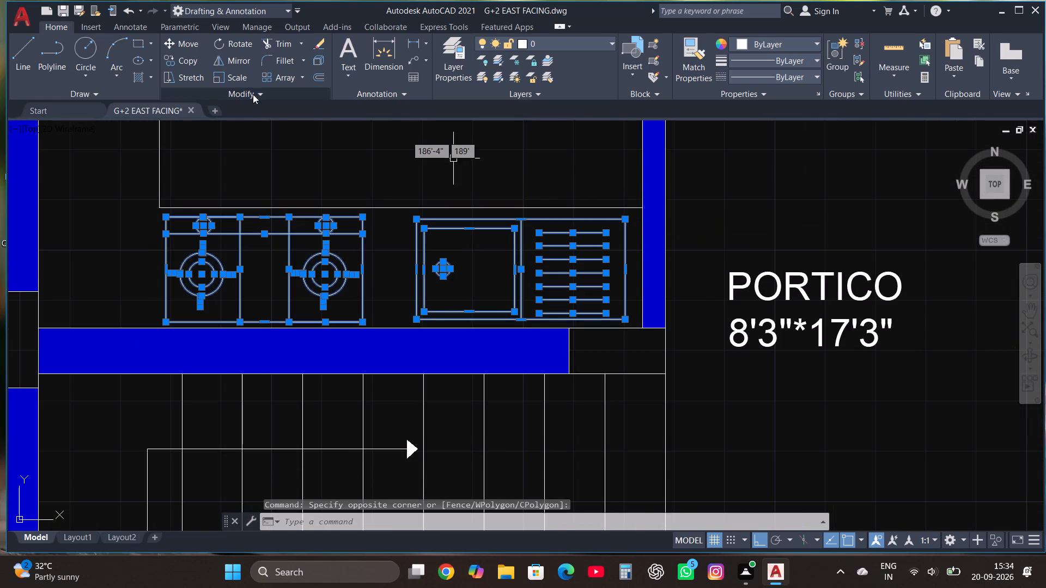
pyautogui.click(185, 56)
pyautogui.click(294, 257)
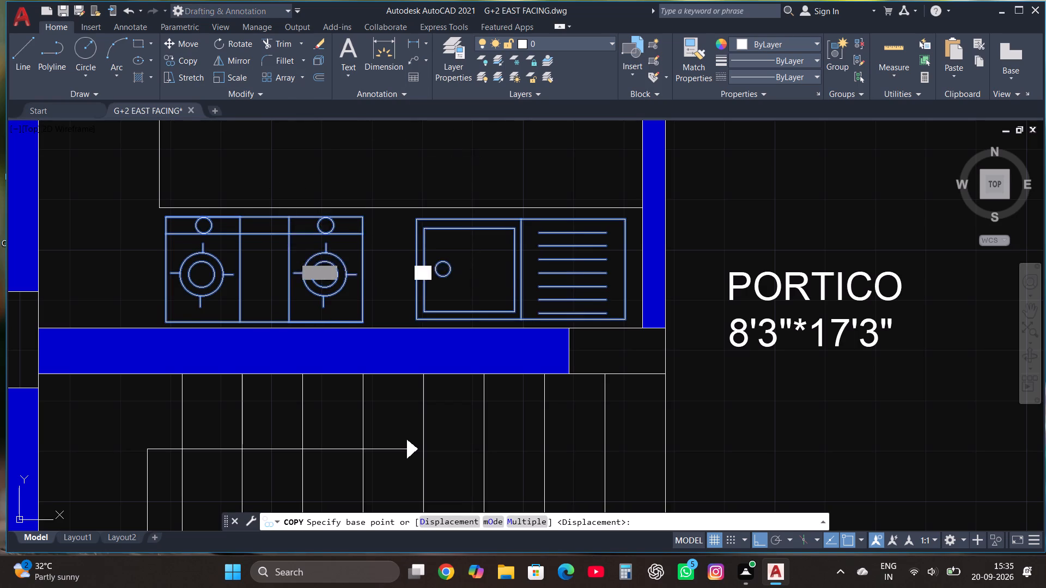
pyautogui.scroll(-4, 266, 338)
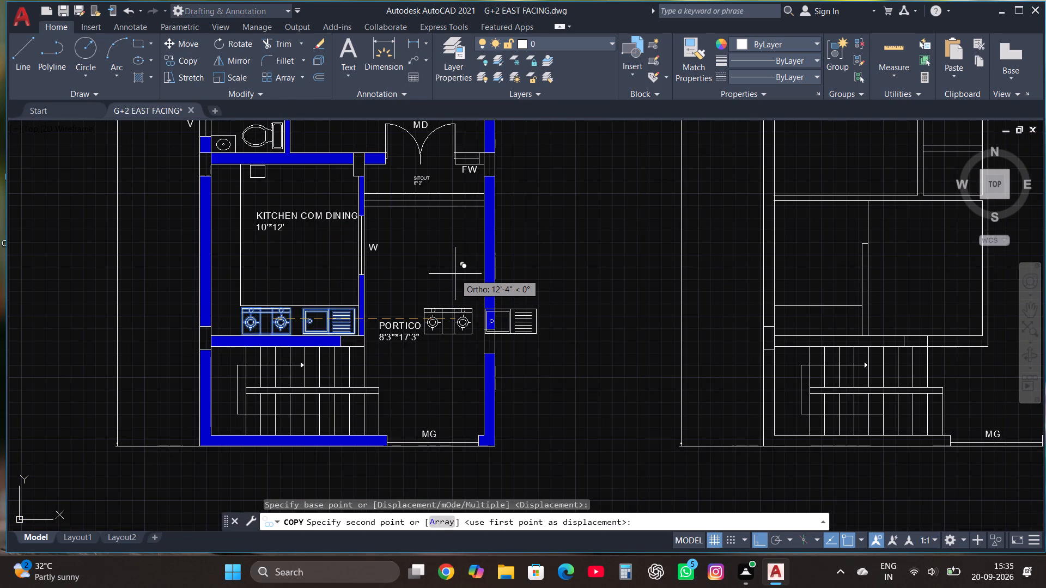
pyautogui.press('F8')
pyautogui.scroll(-2, 455, 274)
pyautogui.scroll(2, 617, 298)
pyautogui.scroll(2, 570, 283)
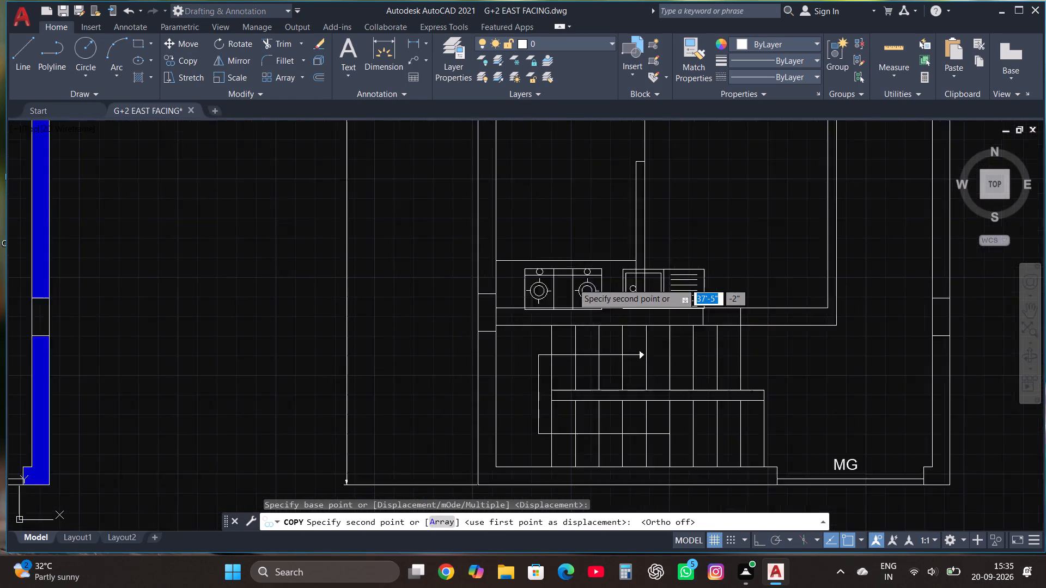
pyautogui.scroll(2, 569, 283)
pyautogui.scroll(-3, 489, 283)
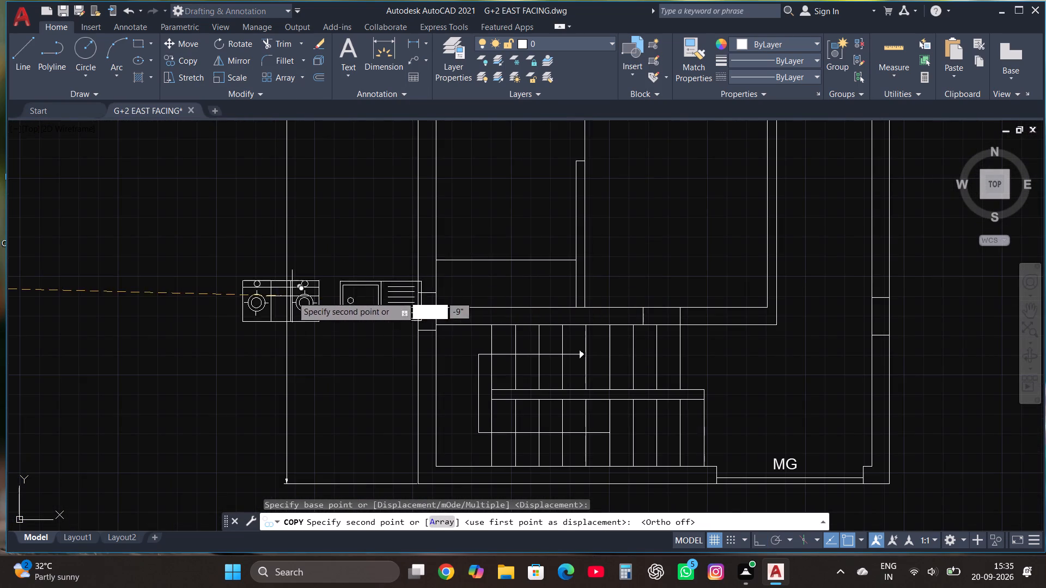
pyautogui.scroll(-4, 416, 237)
pyautogui.click(433, 323)
# Scale the copied stove and sink down freehand by about a fifth, using a base point on the stove's west burner.
pyautogui.scroll(3, 433, 323)
pyautogui.click(369, 345)
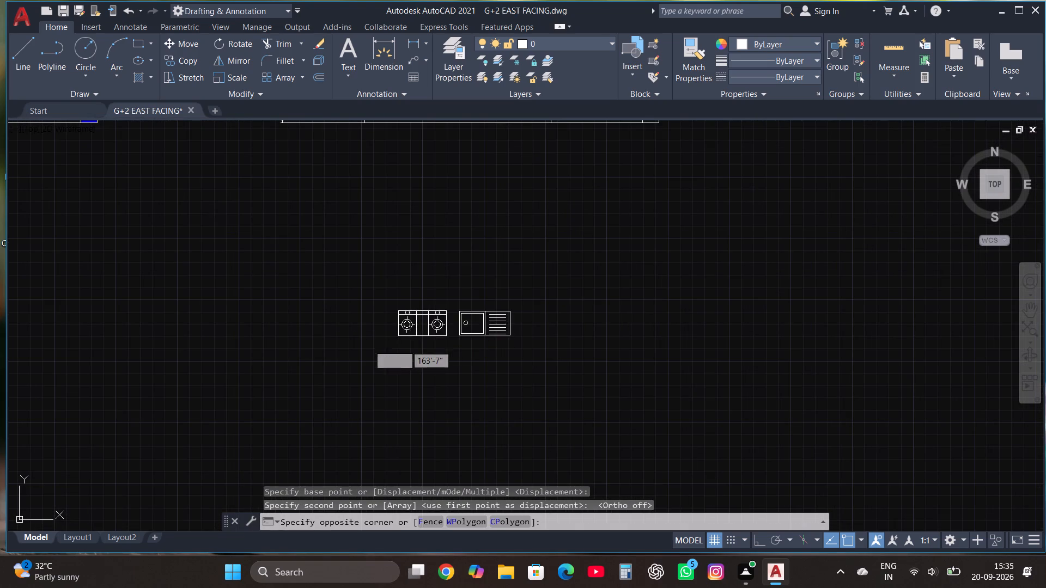
pyautogui.click(556, 262)
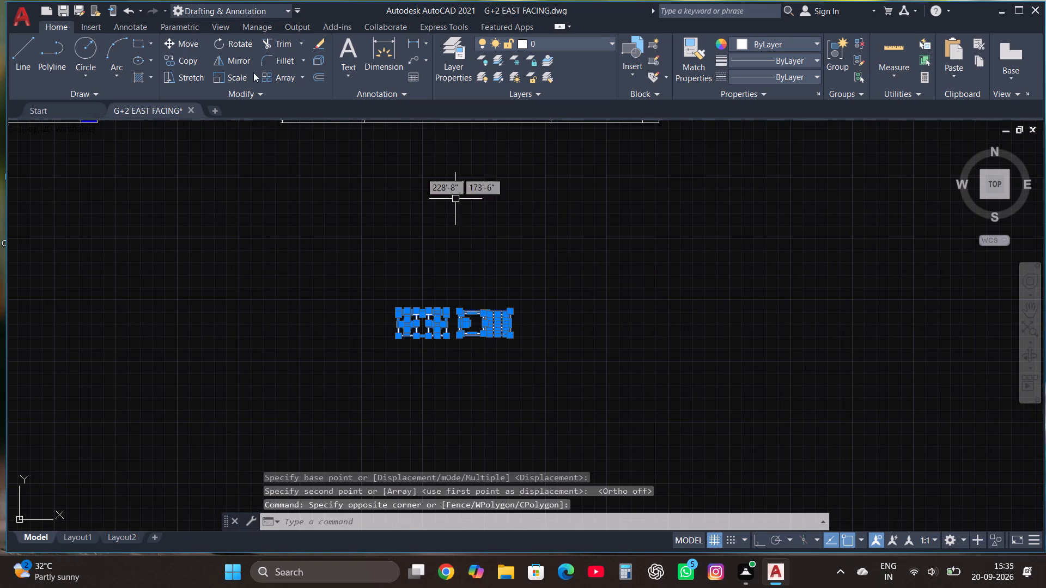
pyautogui.click(238, 73)
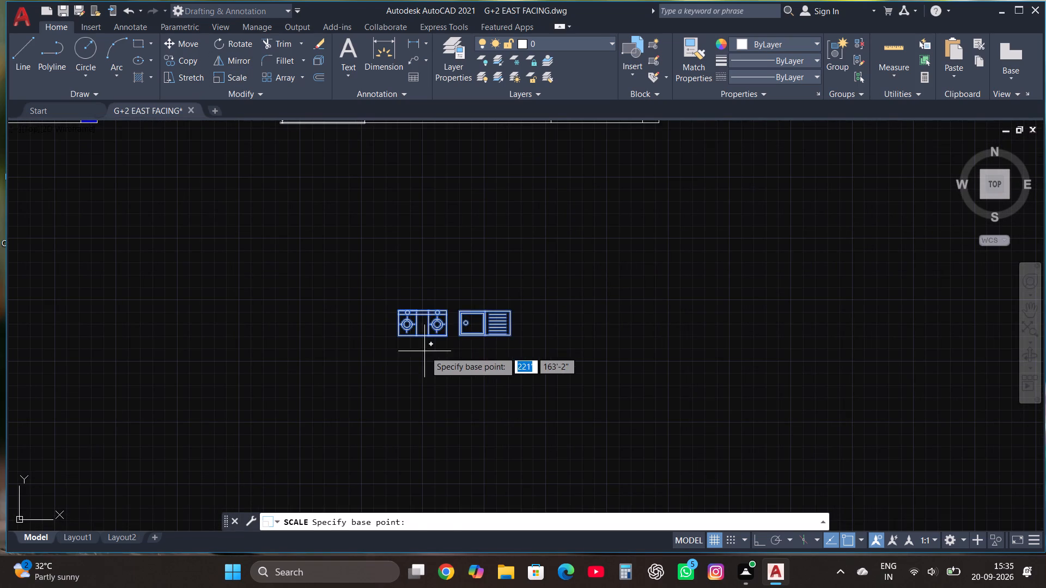
pyautogui.click(408, 319)
pyautogui.click(452, 324)
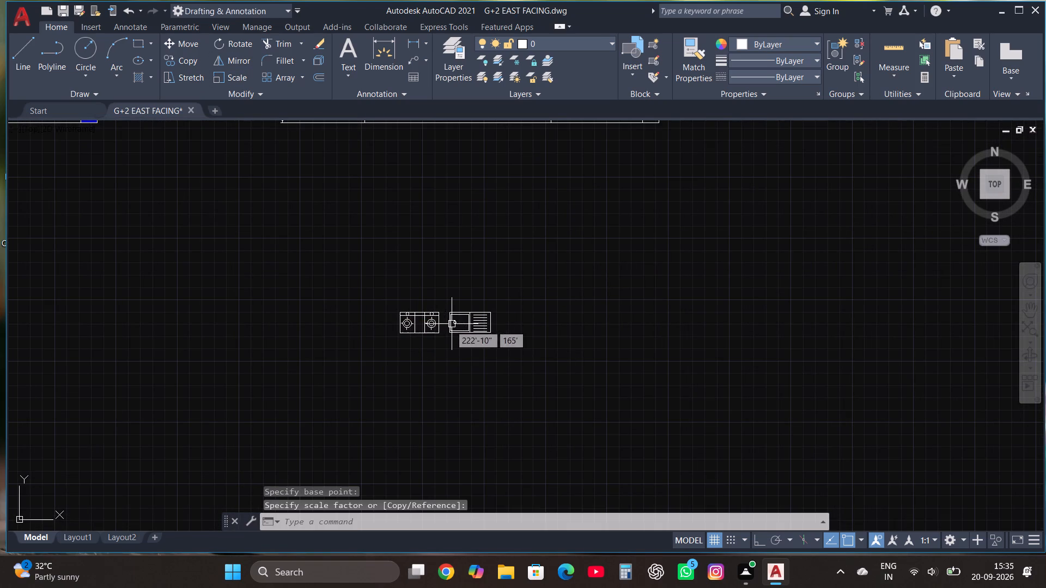
# Move the reduced stove and sink into the copied plan's room just east of the new partition, above the staircase wall.
pyautogui.click(376, 351)
pyautogui.click(499, 296)
pyautogui.click(195, 43)
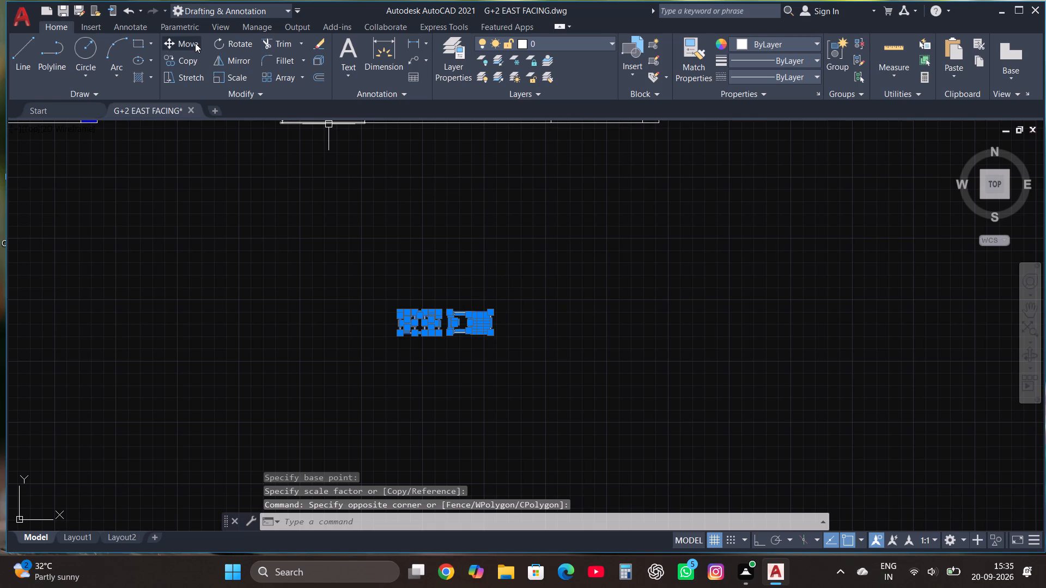
pyautogui.click(468, 326)
pyautogui.scroll(-1, 475, 399)
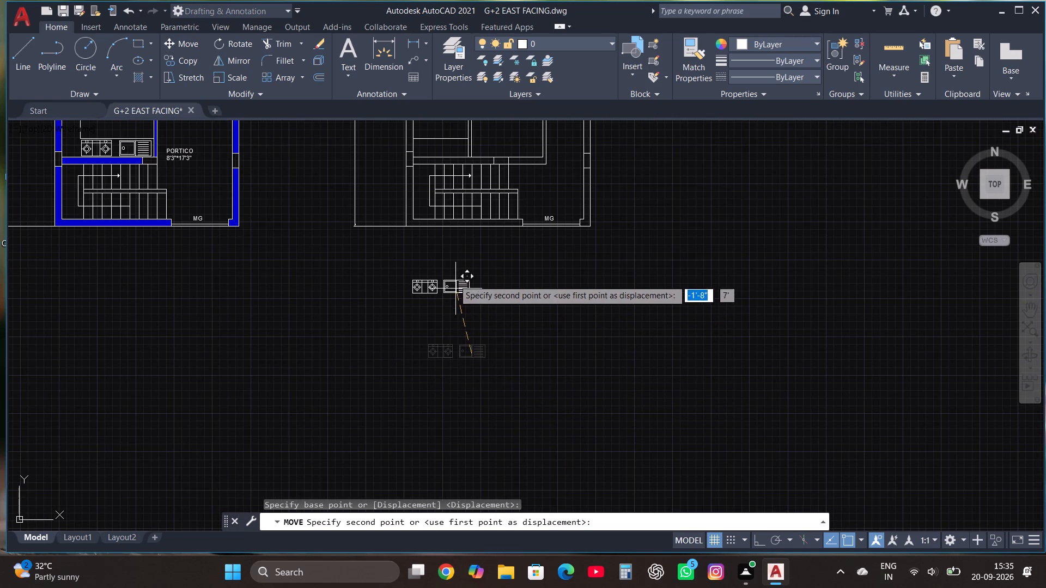
pyautogui.scroll(-1, 466, 274)
pyautogui.scroll(3, 452, 167)
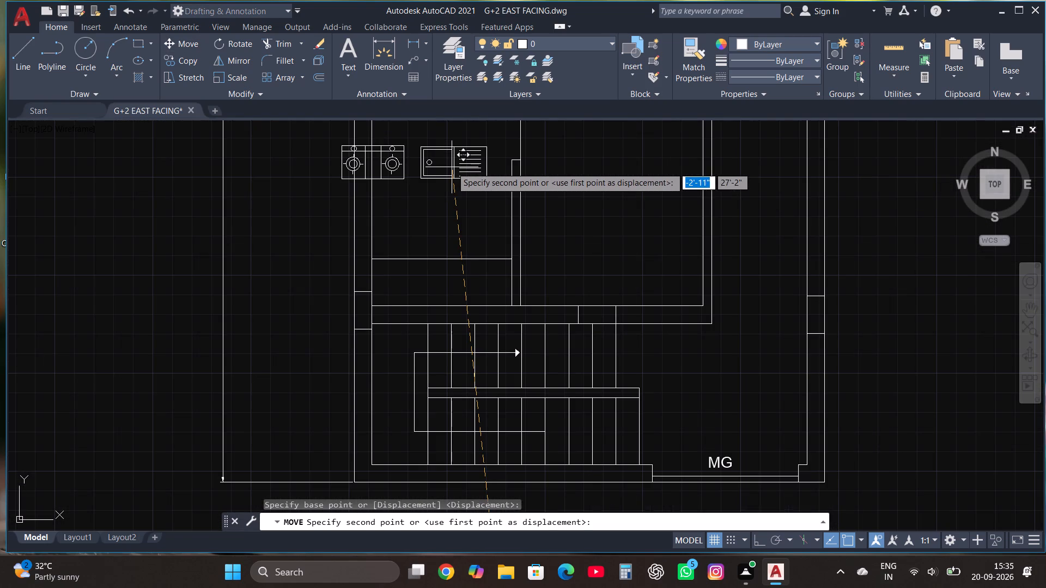
pyautogui.scroll(1, 469, 287)
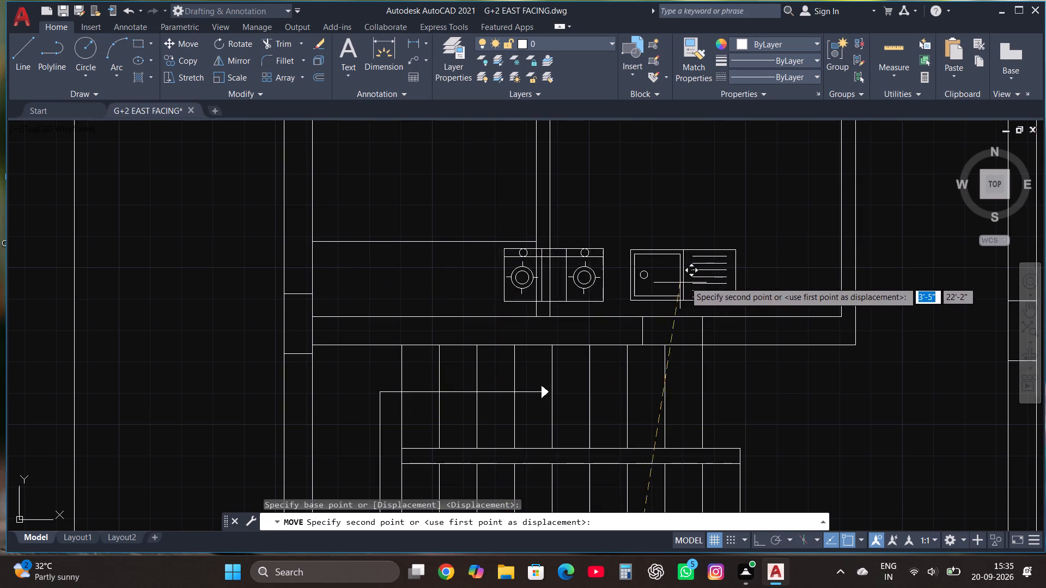
pyautogui.click(735, 274)
# Scale the stove and sink down freehand again by about a quarter, using a base point near the west burner.
pyautogui.click(558, 312)
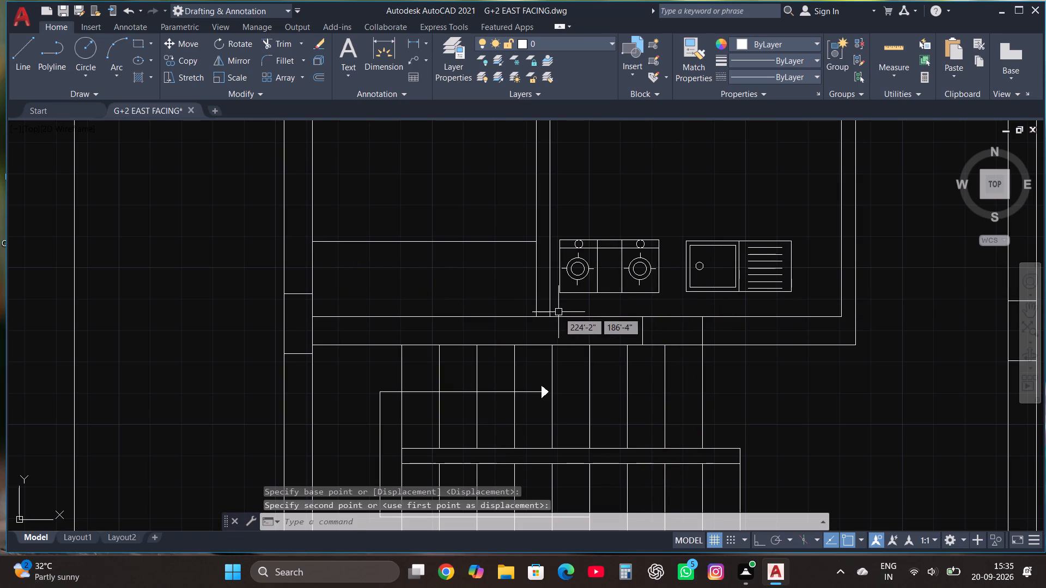
pyautogui.click(804, 231)
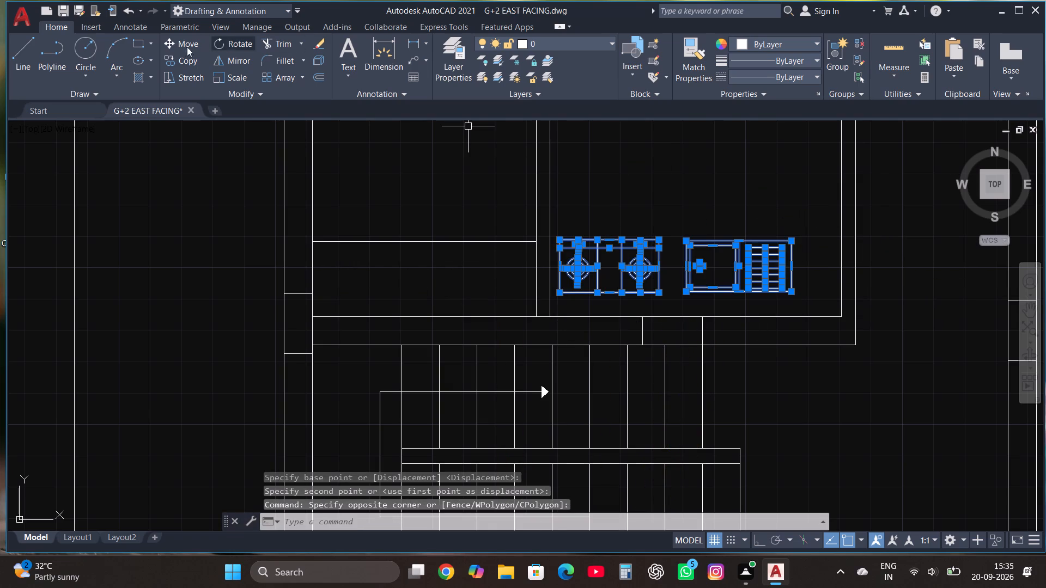
pyautogui.click(236, 77)
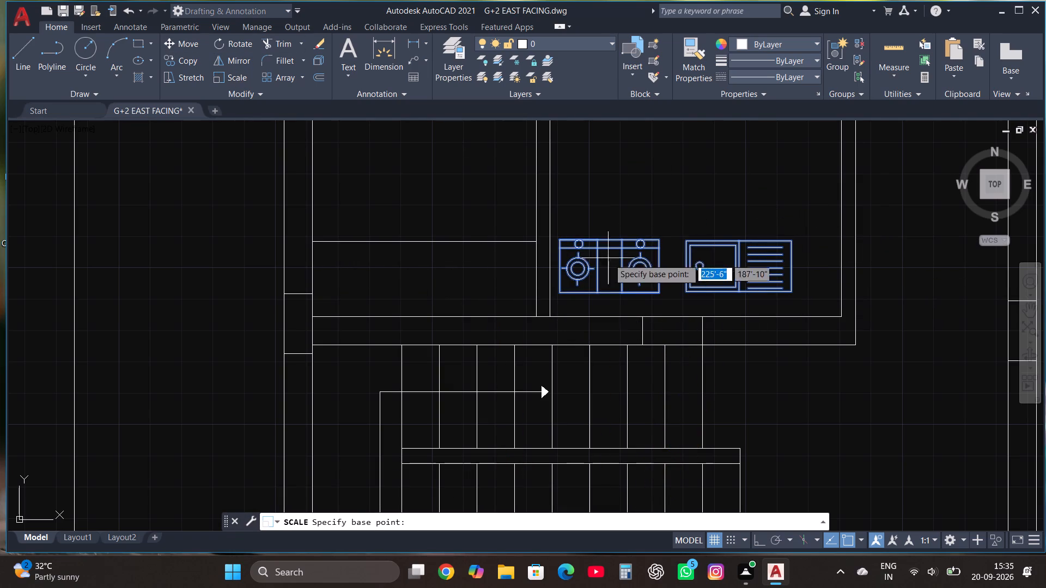
pyautogui.click(570, 276)
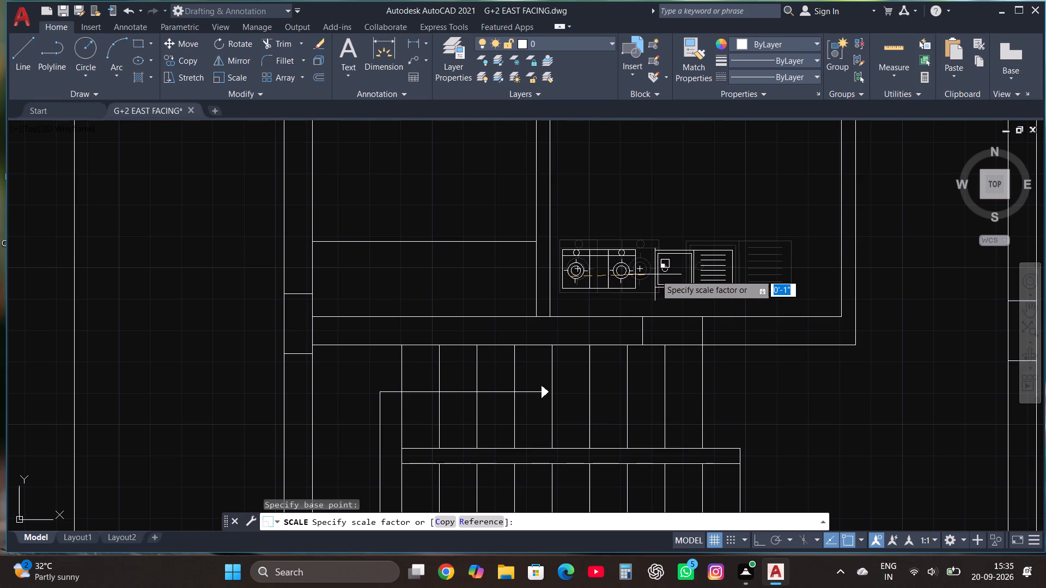
pyautogui.click(656, 274)
# Move the stove and sink onto the new kitchen counter between the west wall and the partition.
pyautogui.click(558, 298)
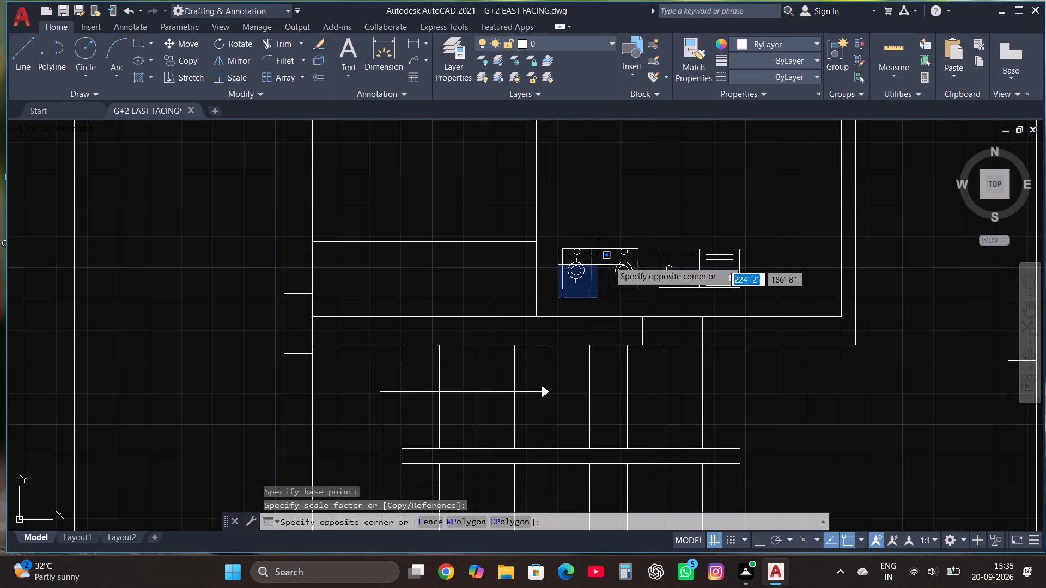
pyautogui.click(744, 231)
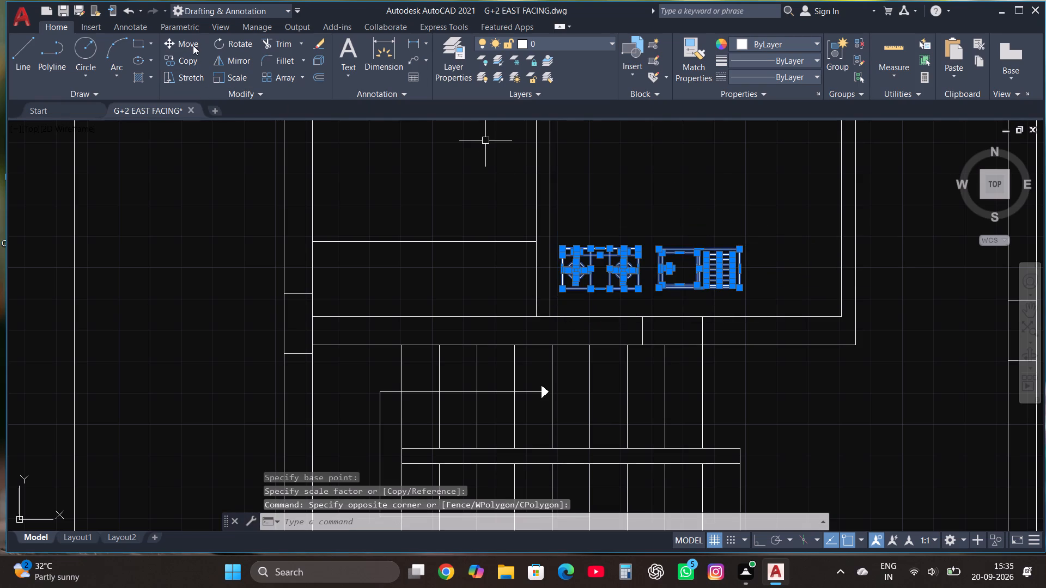
pyautogui.click(193, 45)
pyautogui.click(664, 259)
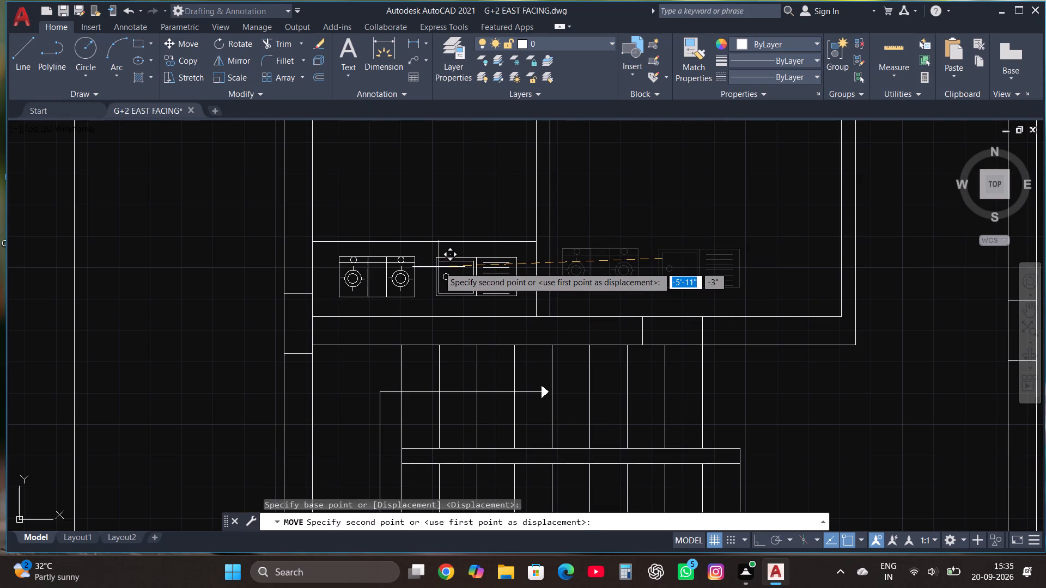
pyautogui.click(439, 267)
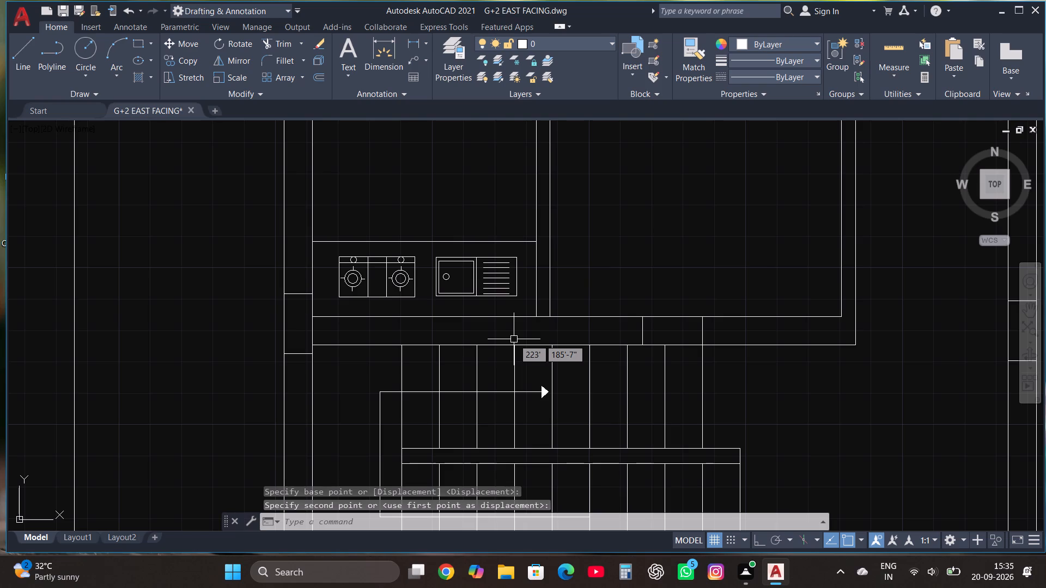
# Copy the small rectangular fixture beside the furnished kitchen's north wall into the copied plan's kitchen, near its northwest corner.
pyautogui.scroll(-4, 558, 398)
pyautogui.scroll(2, 331, 327)
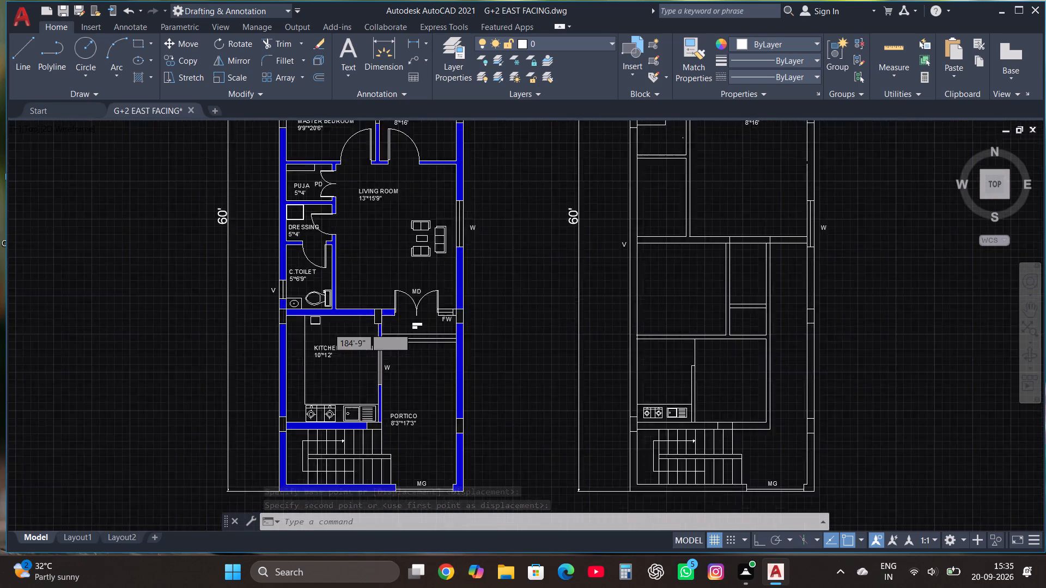
pyautogui.scroll(2, 328, 328)
pyautogui.scroll(2, 229, 298)
pyautogui.click(260, 375)
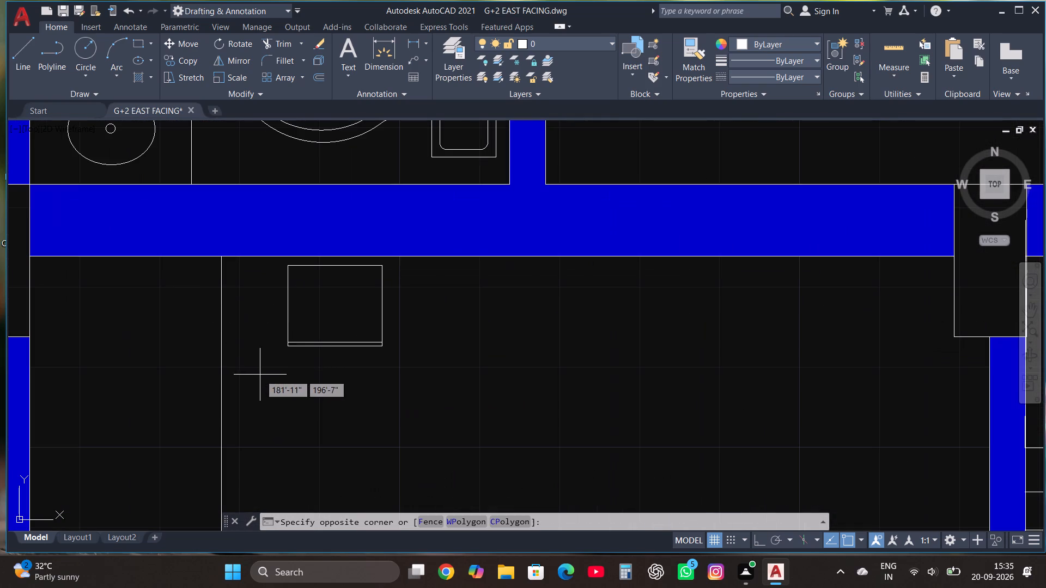
pyautogui.click(440, 262)
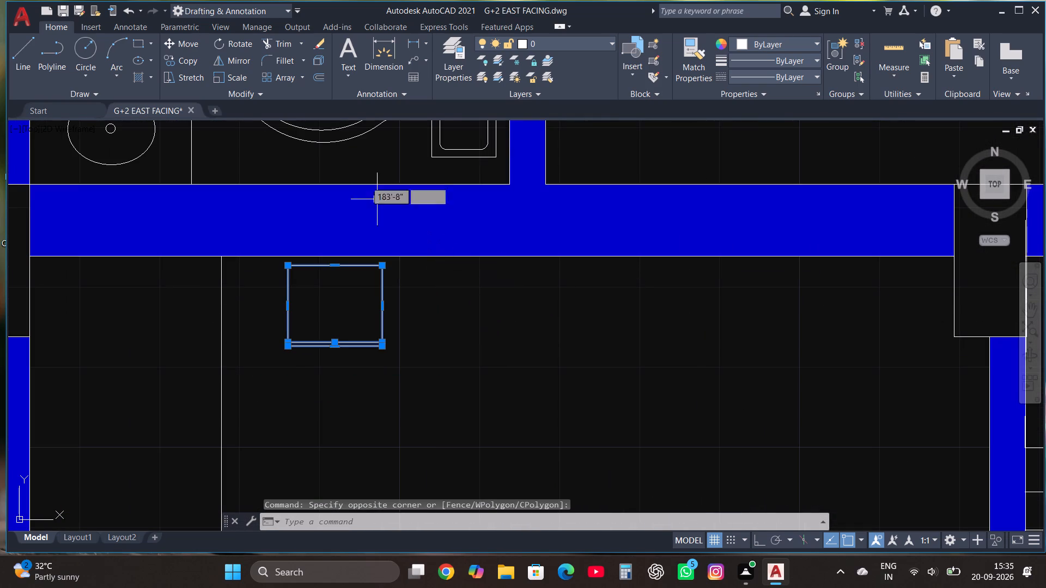
pyautogui.click(184, 57)
pyautogui.click(354, 280)
pyautogui.scroll(-2, 354, 281)
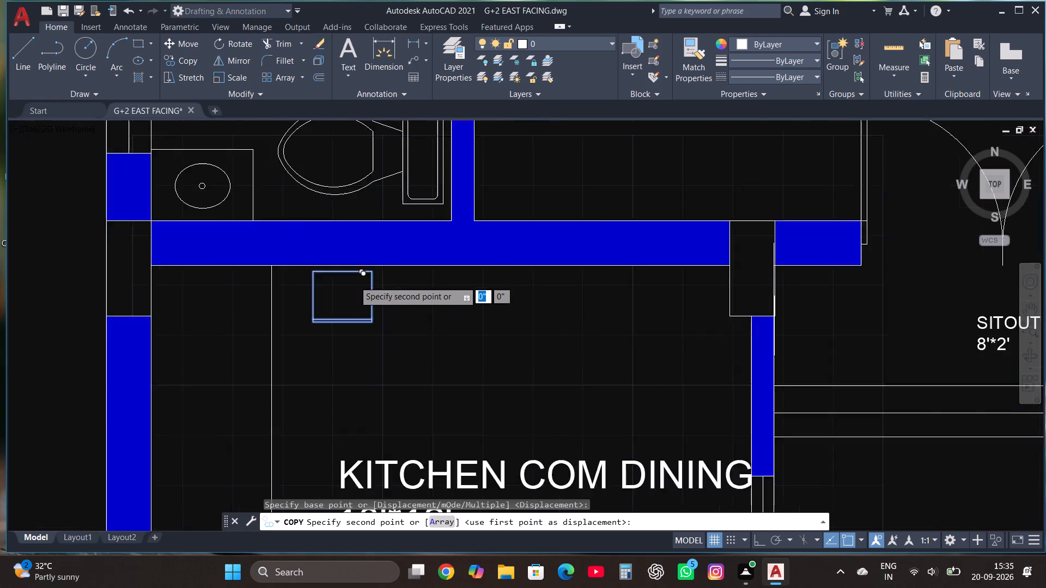
pyautogui.scroll(-3, 354, 281)
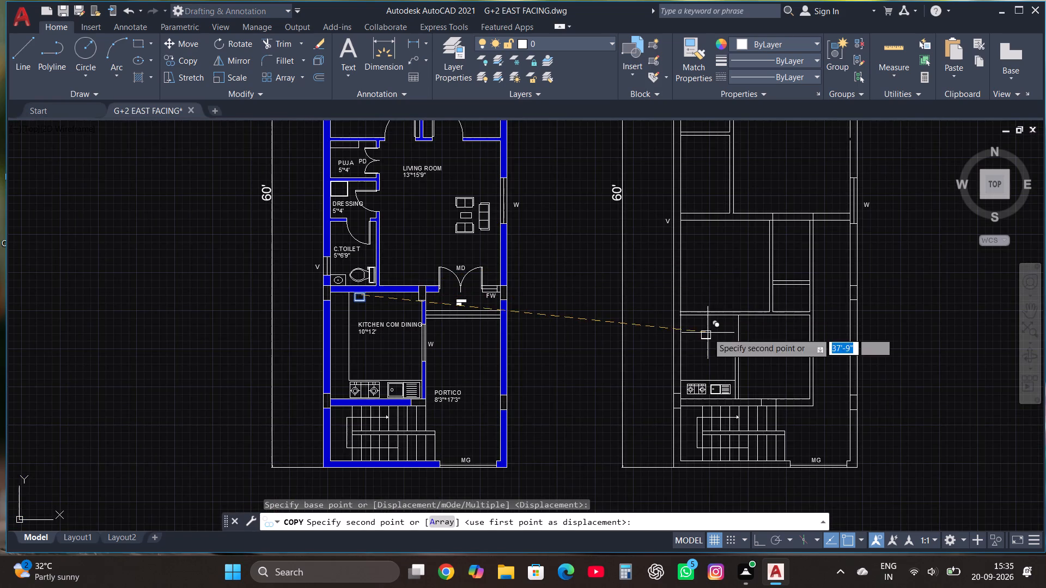
pyautogui.scroll(3, 700, 348)
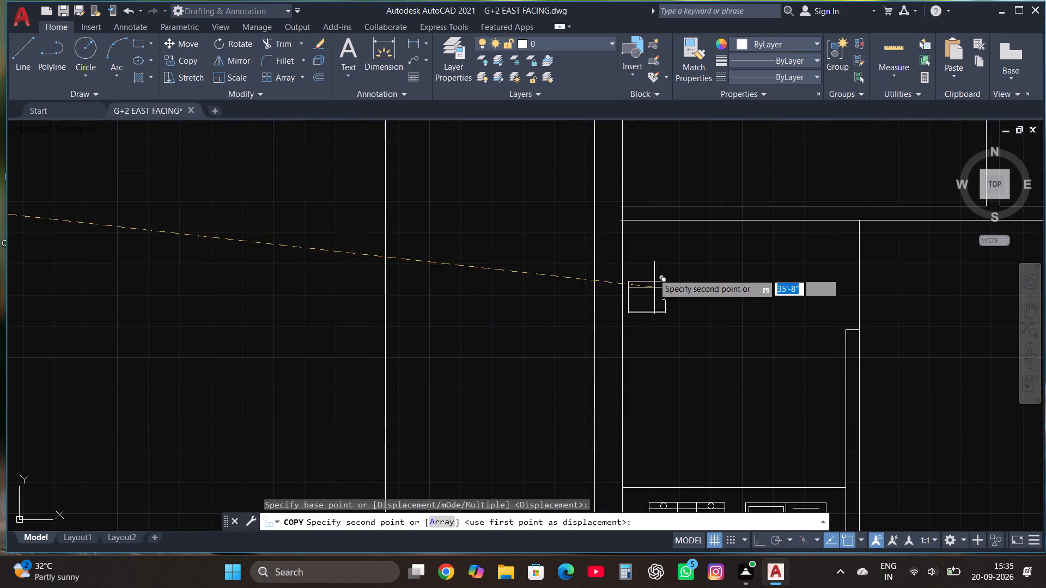
pyautogui.click(669, 240)
# Trim the two ends of the kitchen's north wall lines that overshoot the west wall's inner face.
pyautogui.scroll(1, 608, 216)
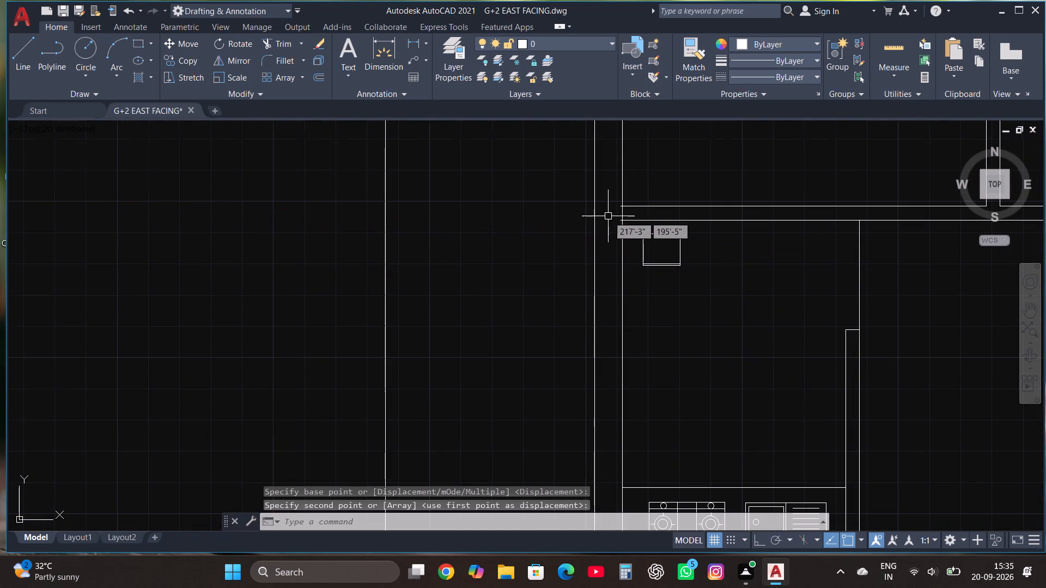
pyautogui.scroll(2, 608, 216)
pyautogui.scroll(1, 715, 165)
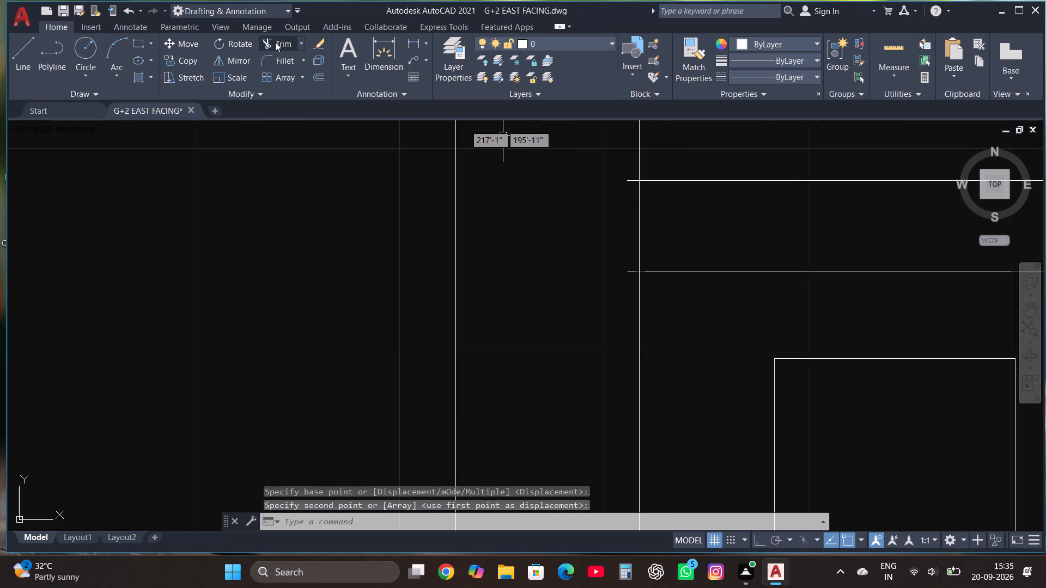
pyautogui.click(275, 42)
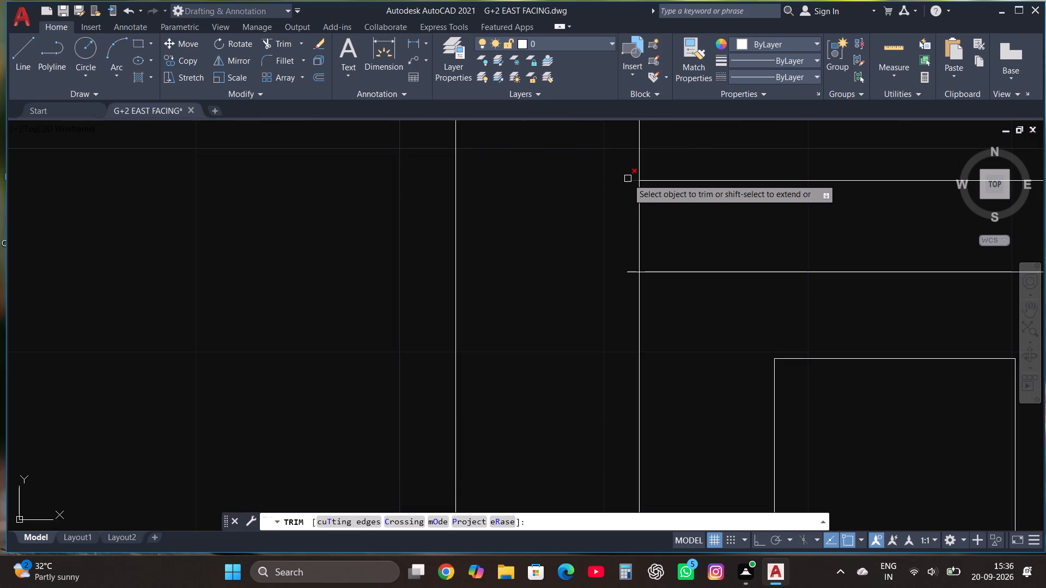
pyautogui.click(628, 179)
pyautogui.click(631, 271)
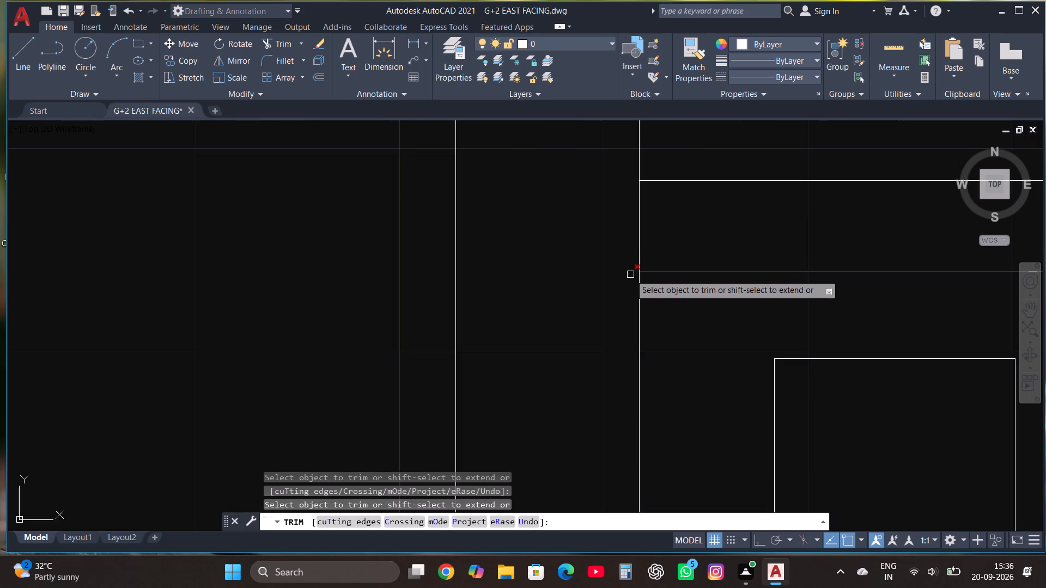
pyautogui.click(630, 274)
pyautogui.press('Escape')
pyautogui.scroll(-4, 567, 271)
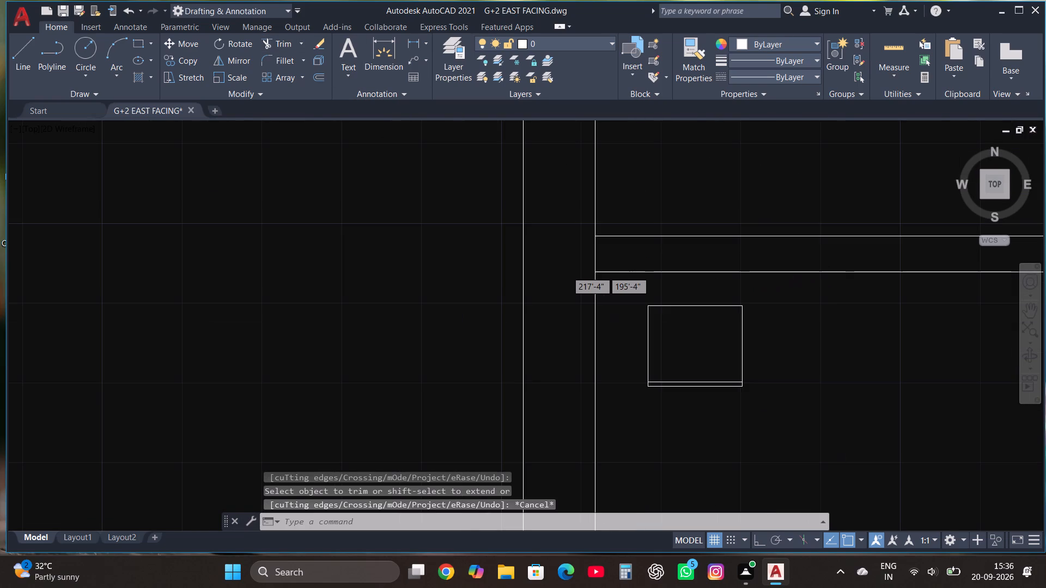
# Copy the living room's southern two-seat sofa into the copied plan's room east of the kitchen, near its south wall.
pyautogui.scroll(-3, 567, 271)
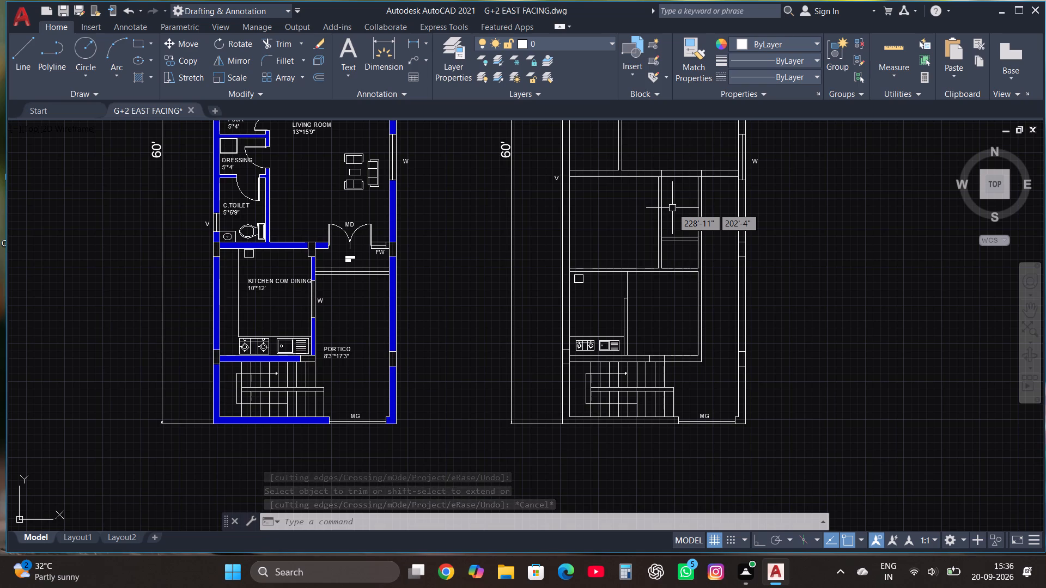
pyautogui.scroll(-2, 698, 253)
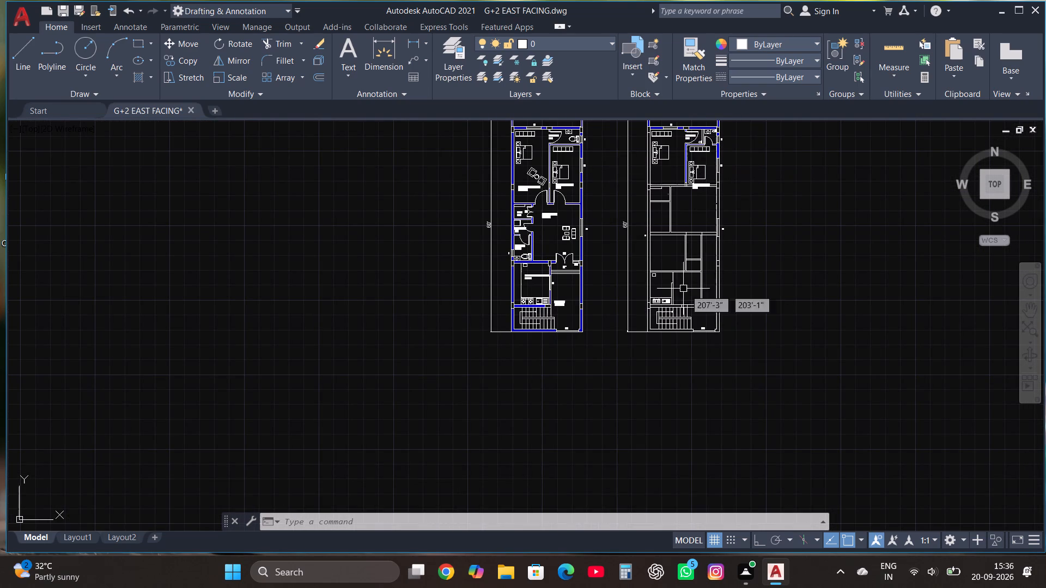
pyautogui.scroll(3, 568, 218)
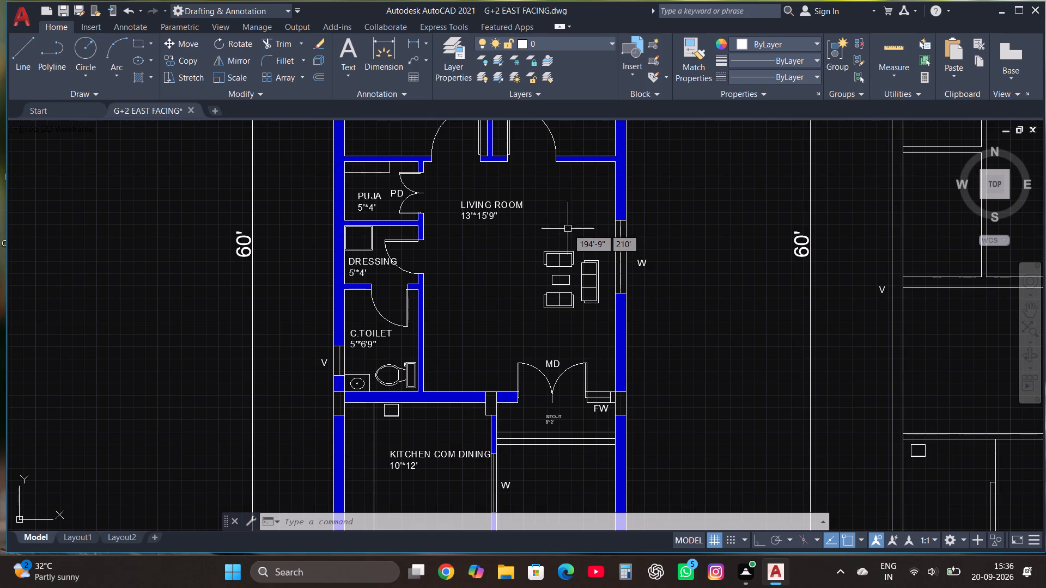
pyautogui.scroll(1, 536, 319)
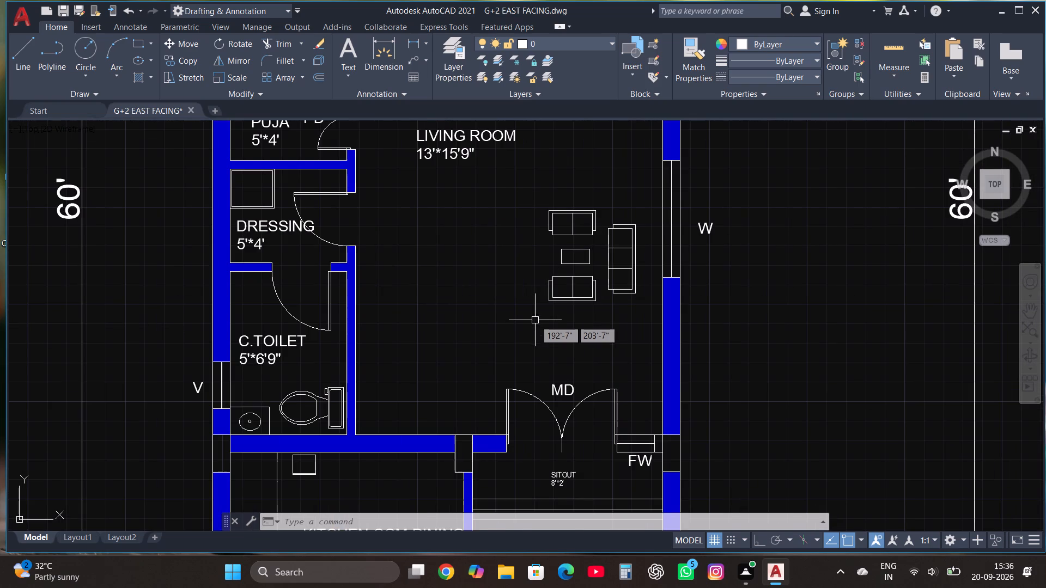
pyautogui.moveTo(533, 327); pyautogui.dragTo(532, 318)
pyautogui.click(604, 271)
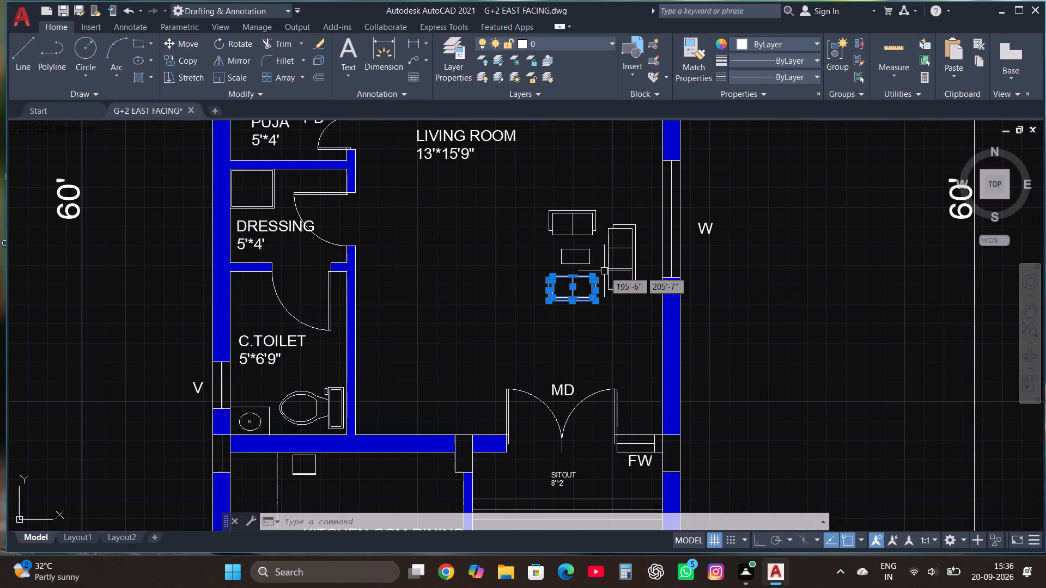
pyautogui.click(184, 59)
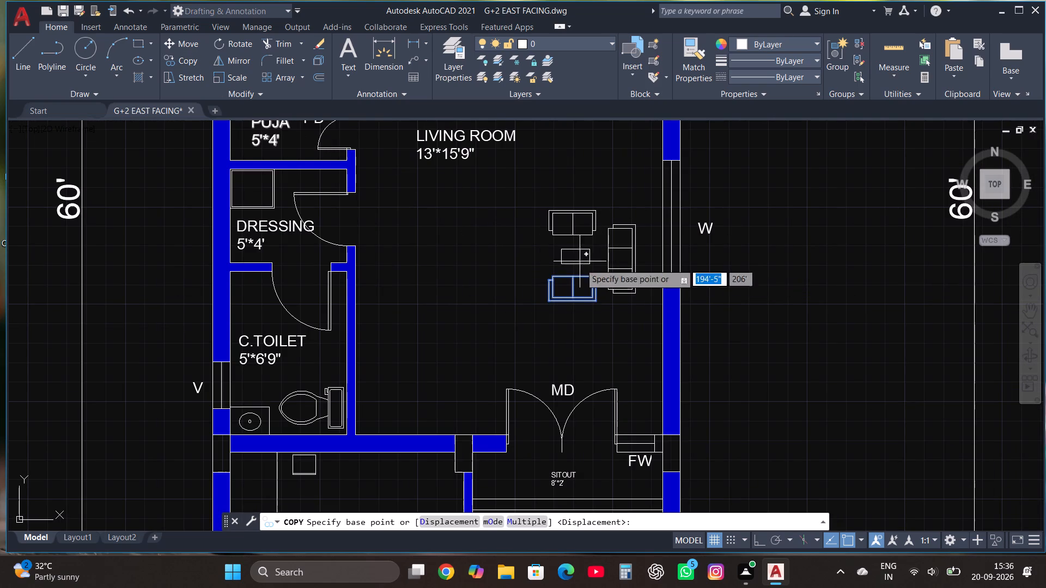
pyautogui.click(577, 296)
pyautogui.scroll(-4, 543, 220)
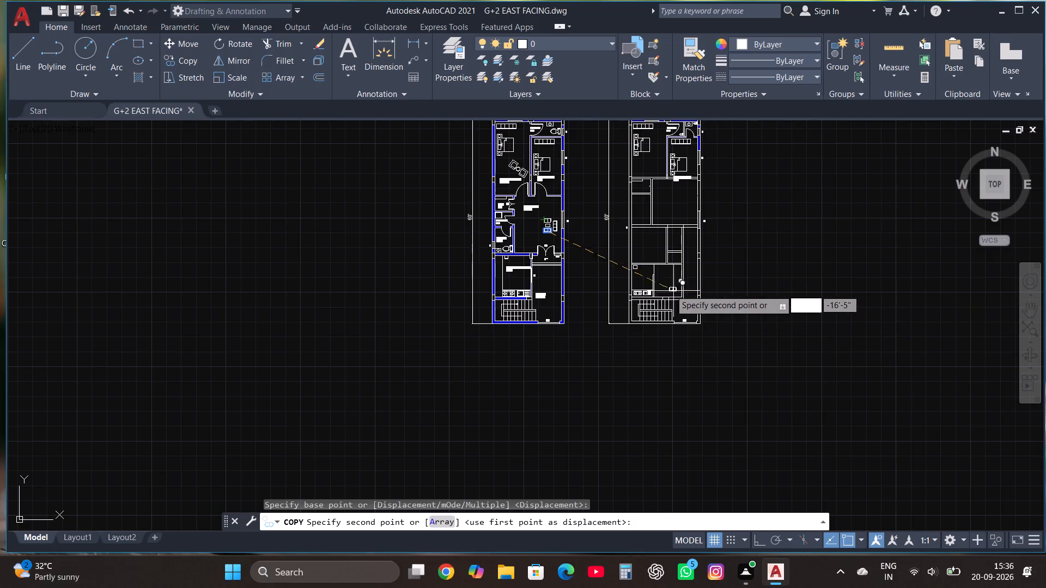
pyautogui.scroll(5, 670, 290)
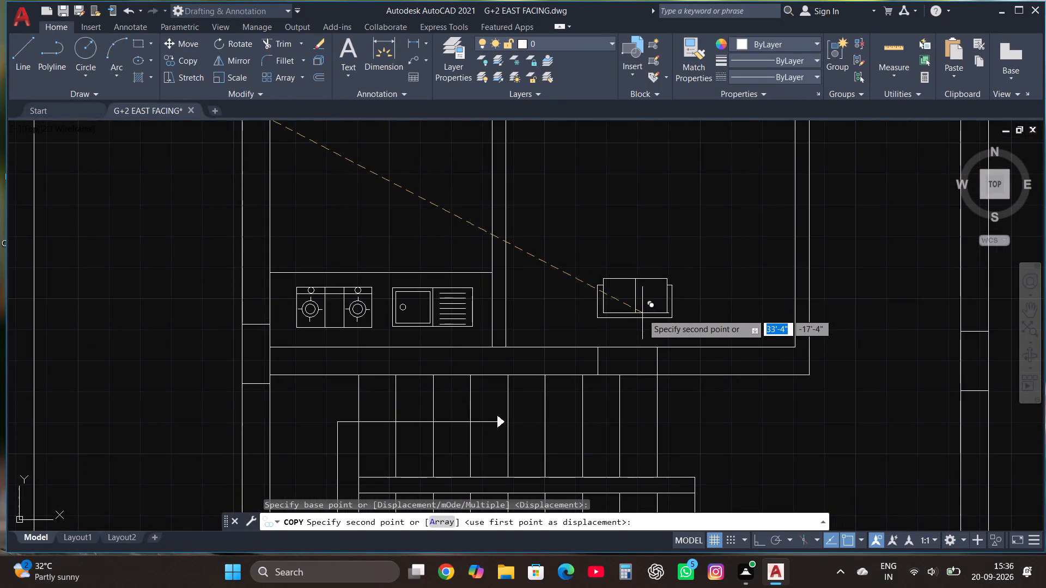
pyautogui.click(644, 318)
# Copy the living room's small rectangular coffee table to just north of the two-seat sofa placed in the copied plan.
pyautogui.scroll(-2, 533, 355)
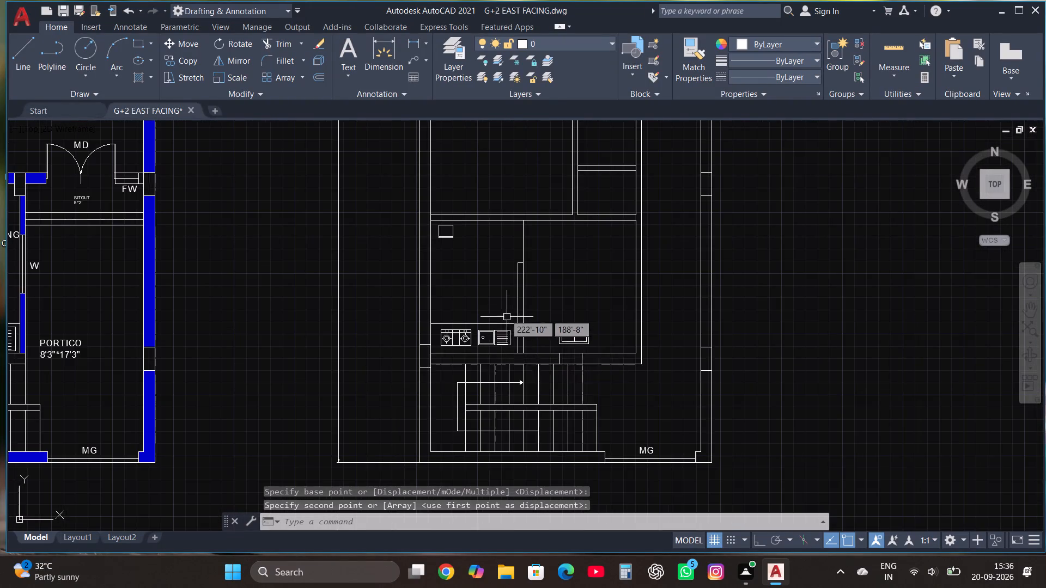
pyautogui.scroll(-2, 503, 330)
pyautogui.scroll(4, 338, 226)
pyautogui.click(332, 231)
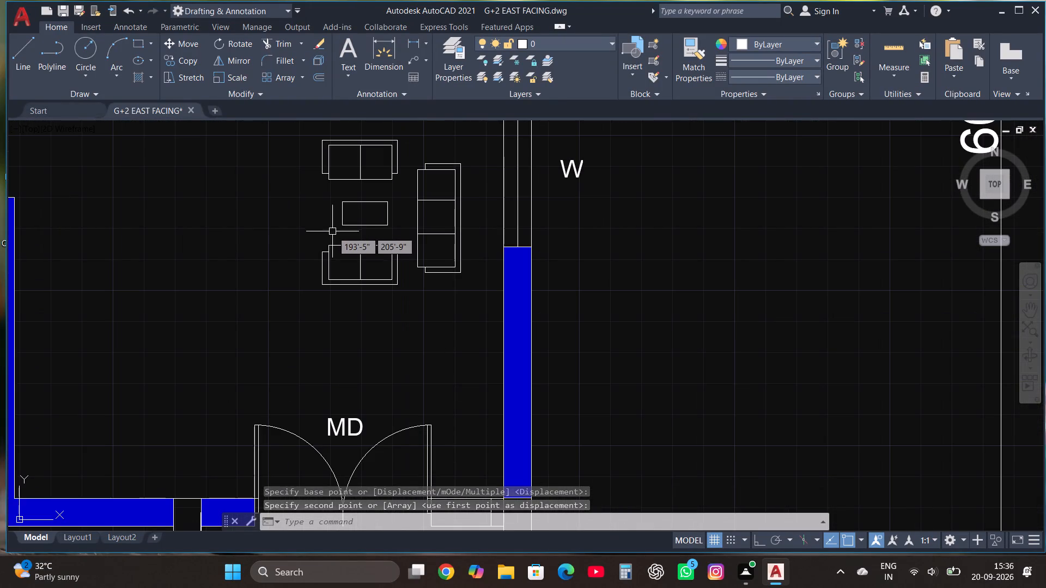
pyautogui.click(393, 198)
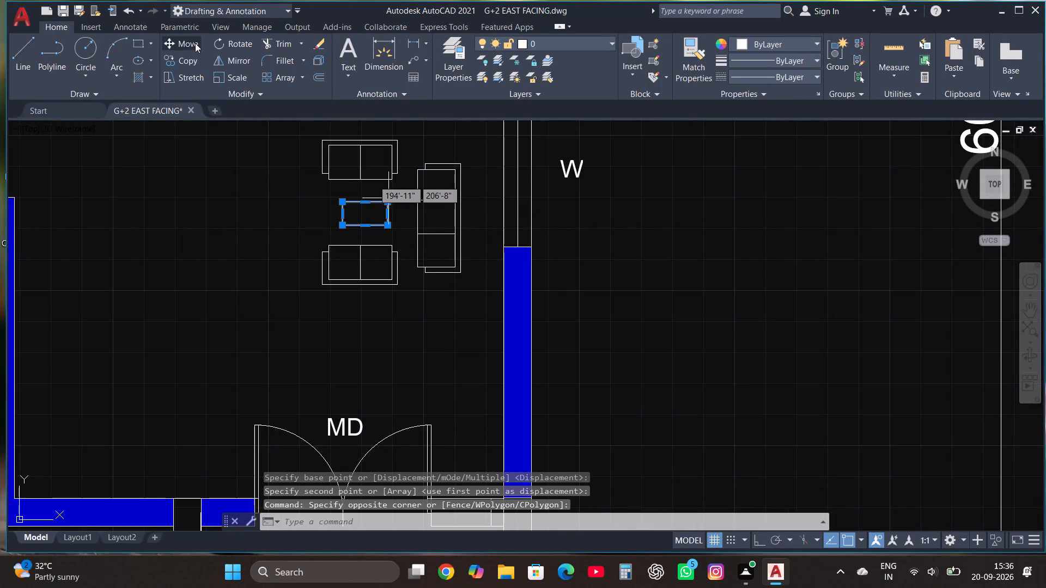
pyautogui.click(187, 59)
pyautogui.click(342, 196)
pyautogui.scroll(-3, 344, 341)
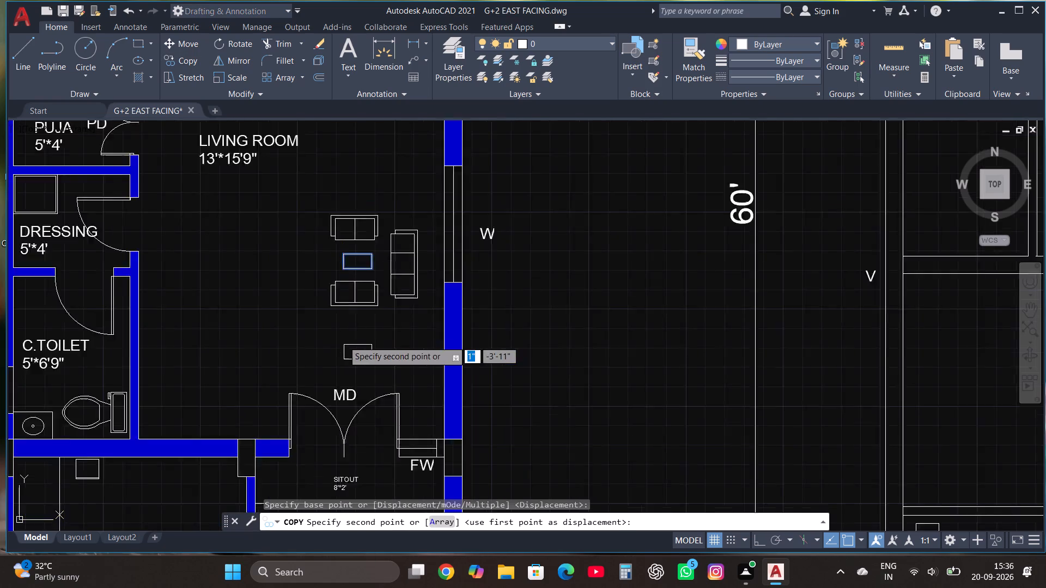
pyautogui.scroll(-2, 654, 301)
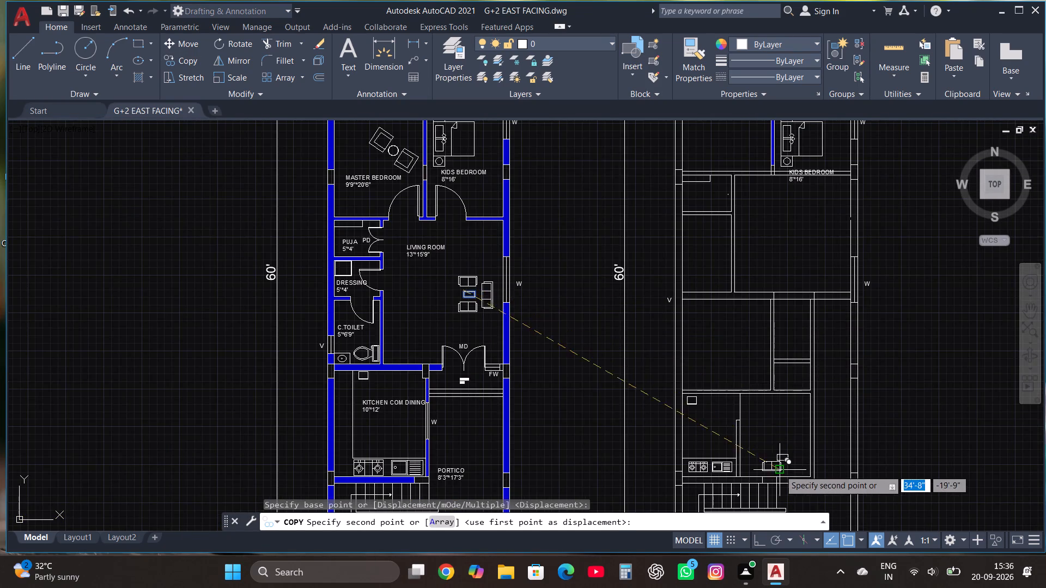
pyautogui.scroll(4, 780, 470)
pyautogui.click(701, 356)
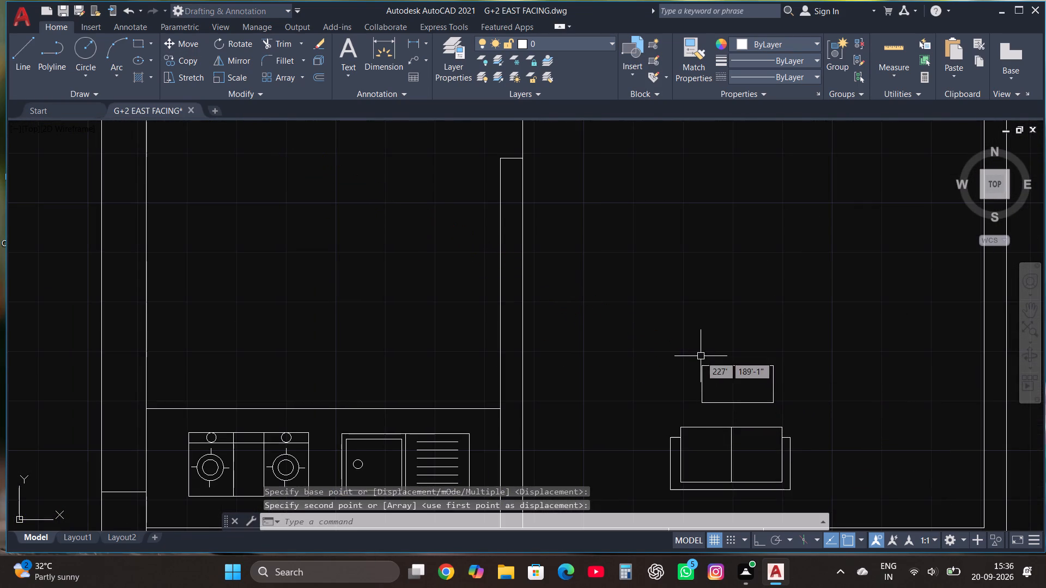
pyautogui.press('Escape')
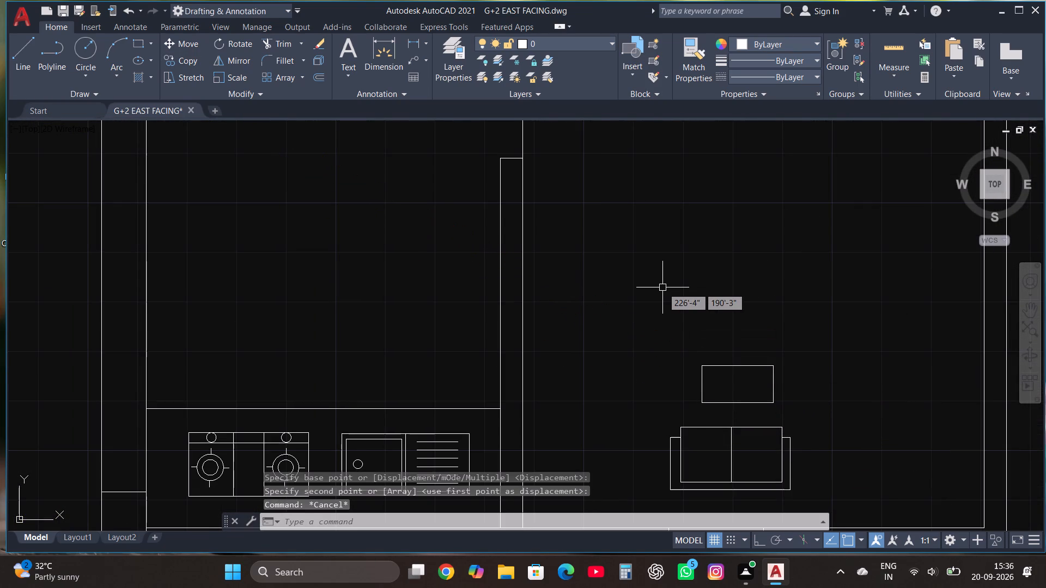
# Draw a rectangle about 3'-6" by 1'-1" in the northeast corner of the room east of the copied plan's kitchen.
pyautogui.scroll(-1, 662, 287)
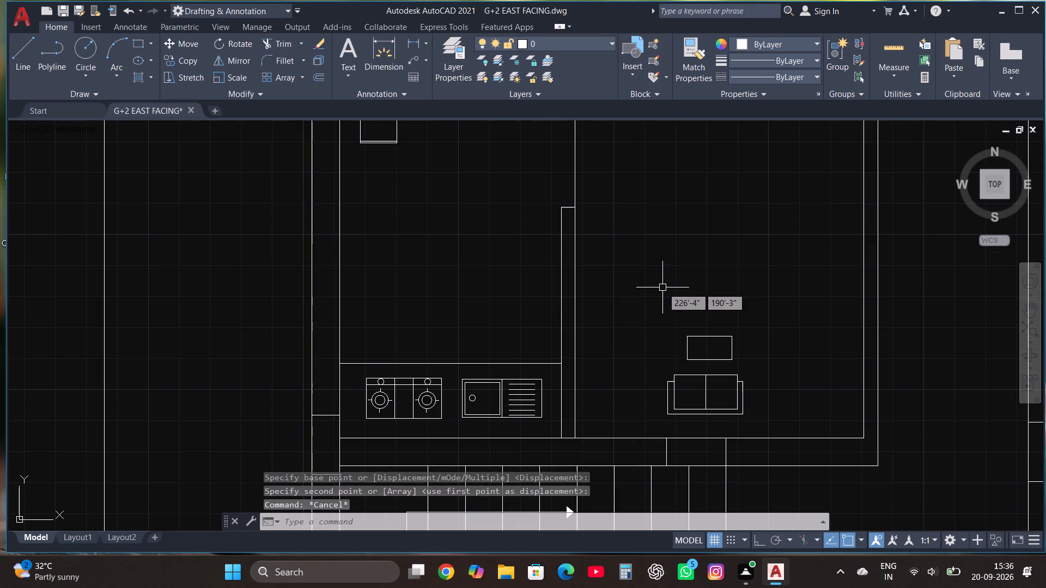
pyautogui.click(137, 45)
pyautogui.scroll(-2, 627, 382)
pyautogui.scroll(1, 708, 267)
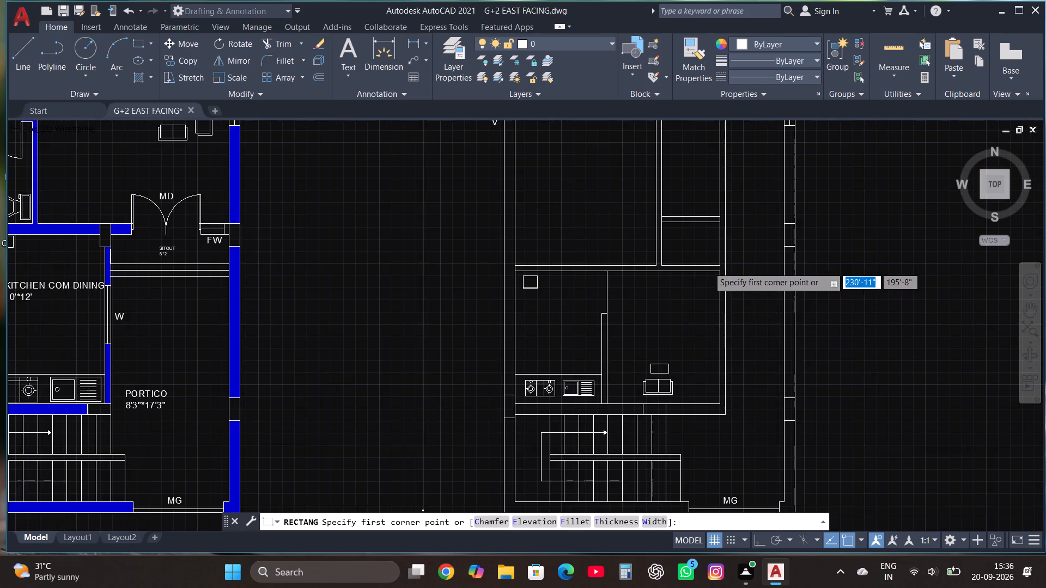
pyautogui.scroll(1, 708, 267)
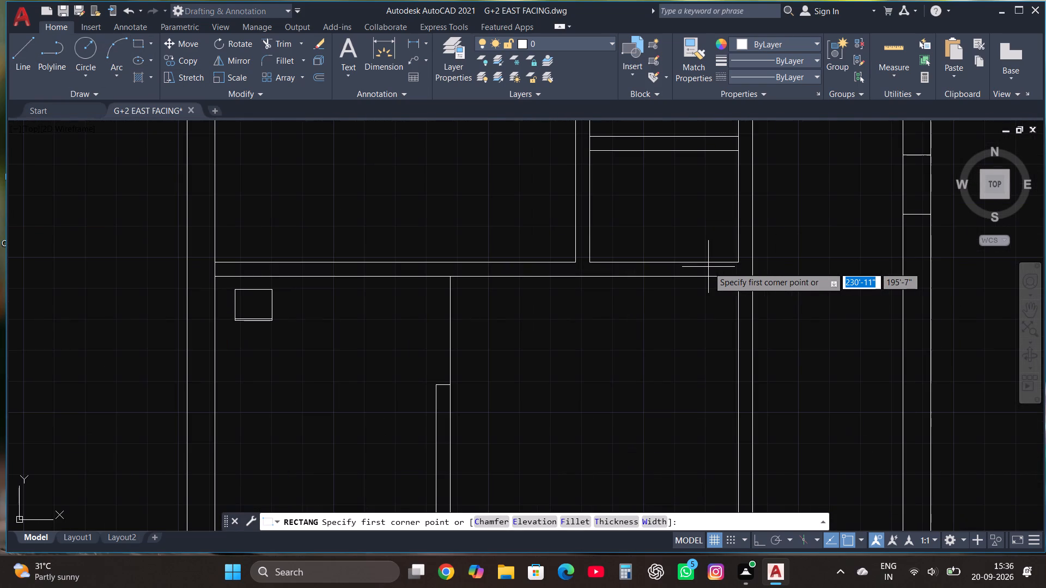
pyautogui.scroll(1, 711, 267)
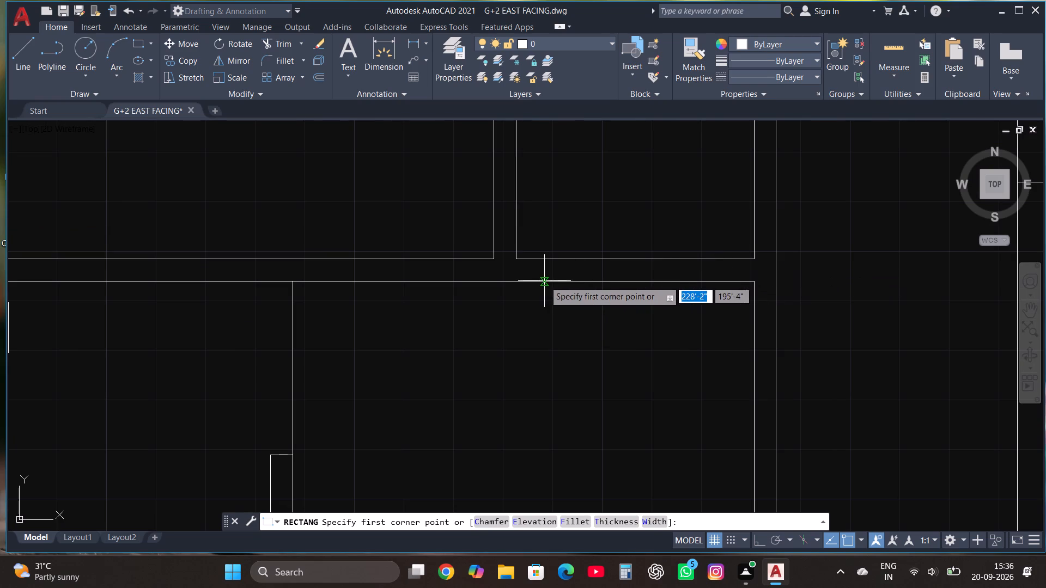
pyautogui.click(544, 281)
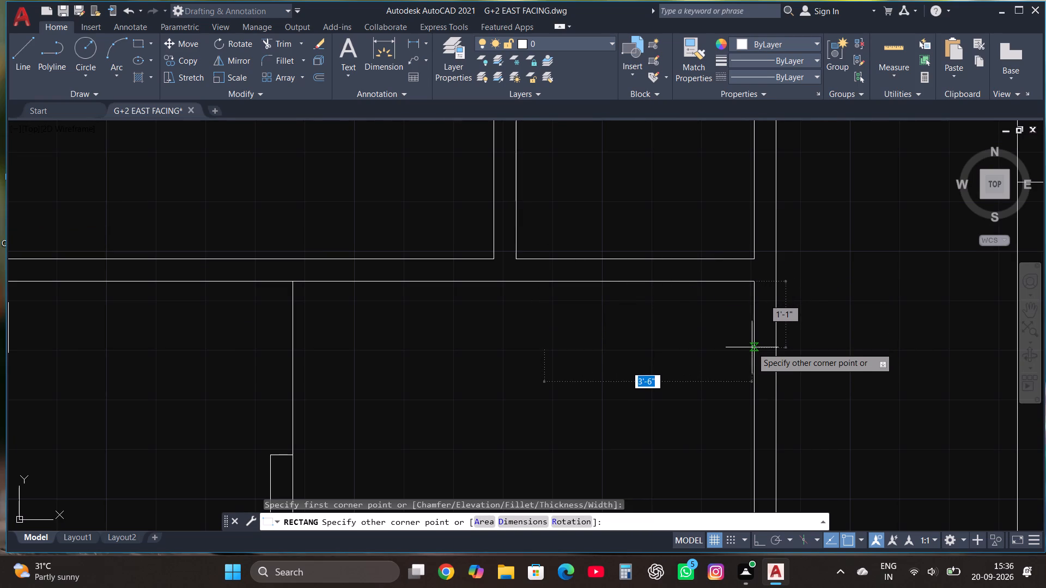
pyautogui.click(755, 351)
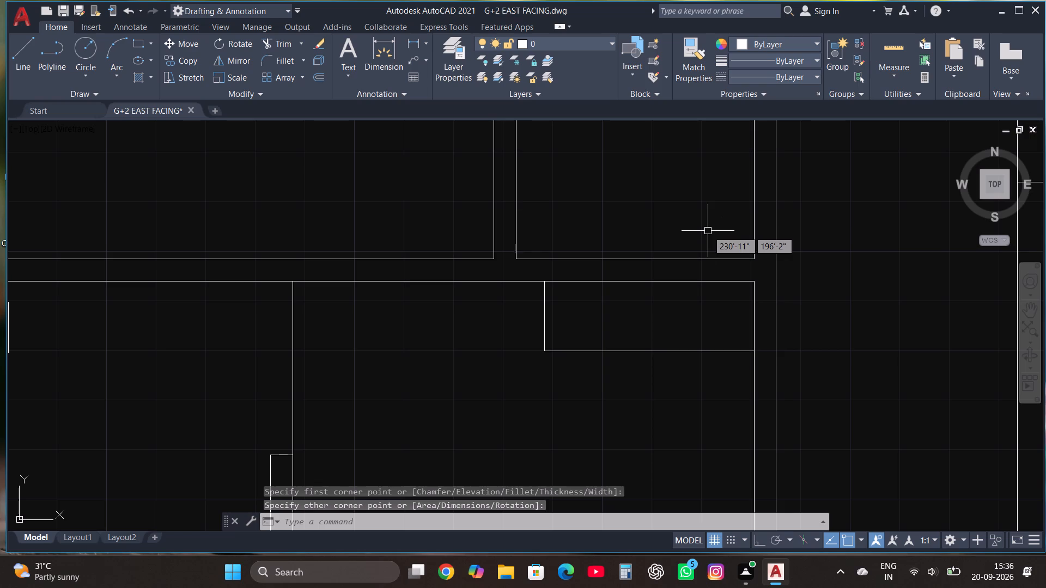
# Copy the furnished plan's kids bedroom bed, side tables and wardrobe to the empty area east of the copied plan.
pyautogui.scroll(-4, 723, 392)
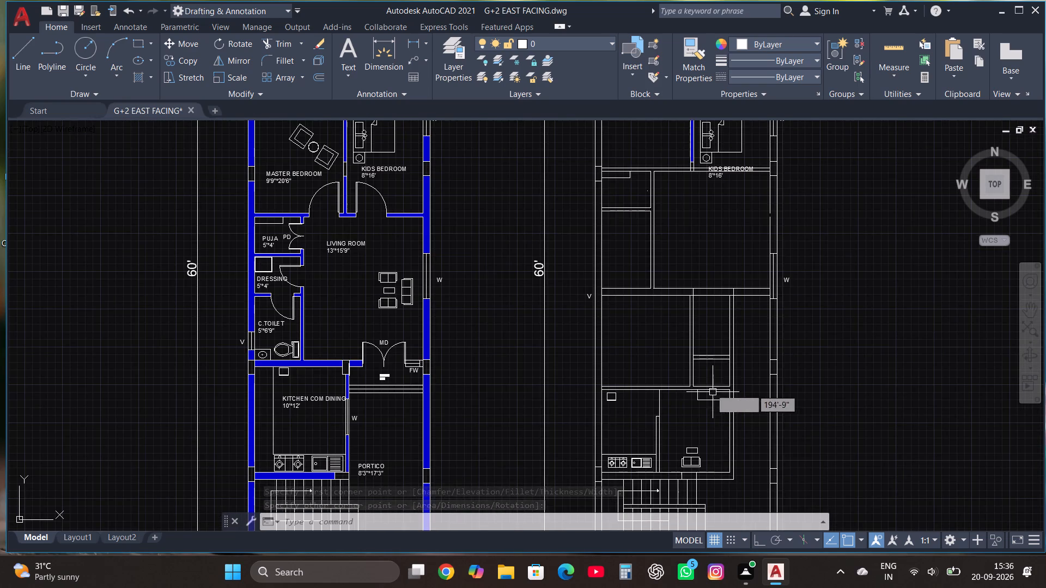
pyautogui.scroll(-1, 715, 434)
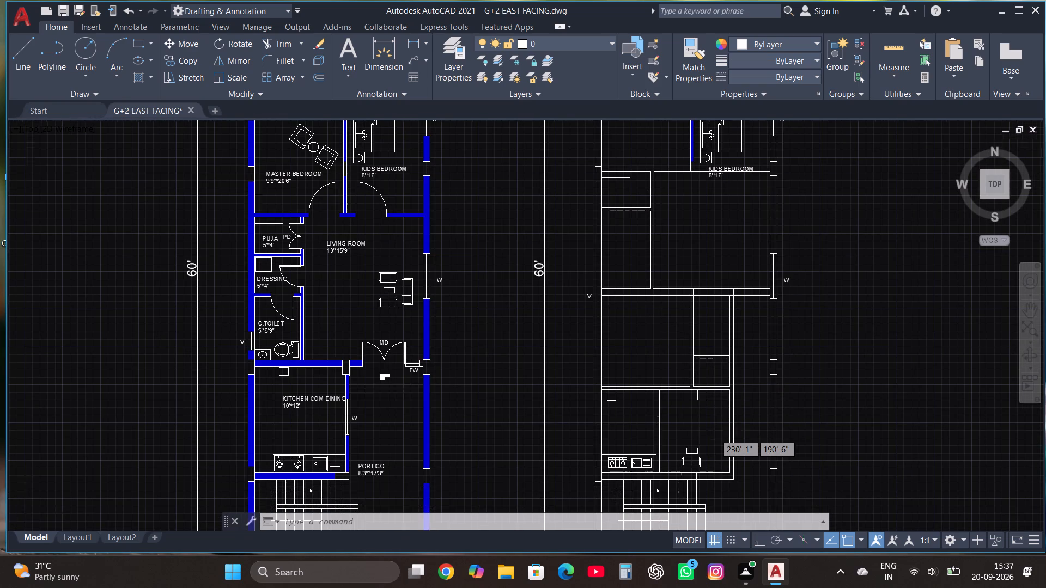
pyautogui.scroll(-1, 715, 434)
pyautogui.scroll(2, 555, 281)
pyautogui.scroll(2, 612, 397)
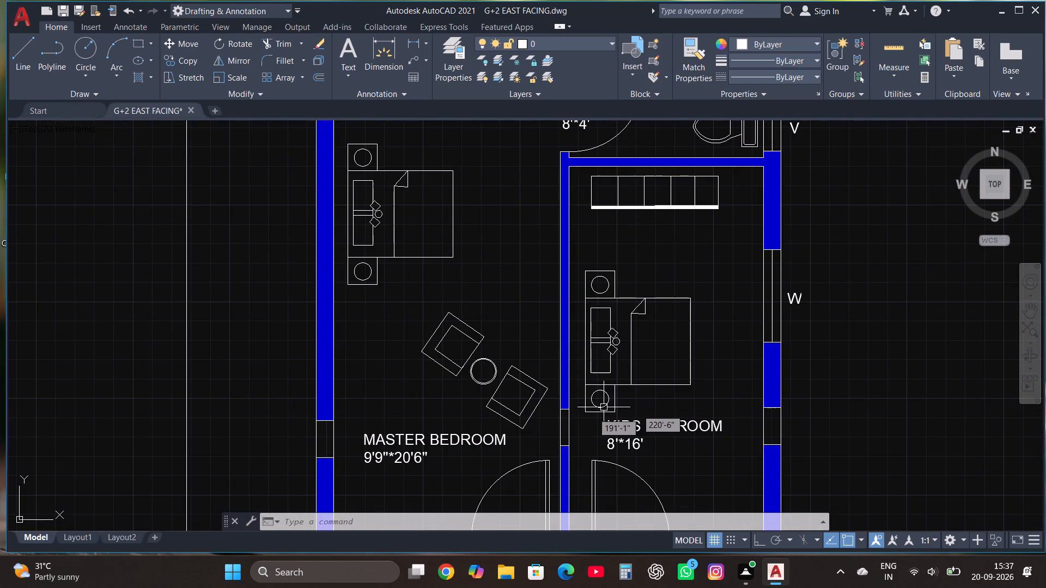
pyautogui.click(575, 416)
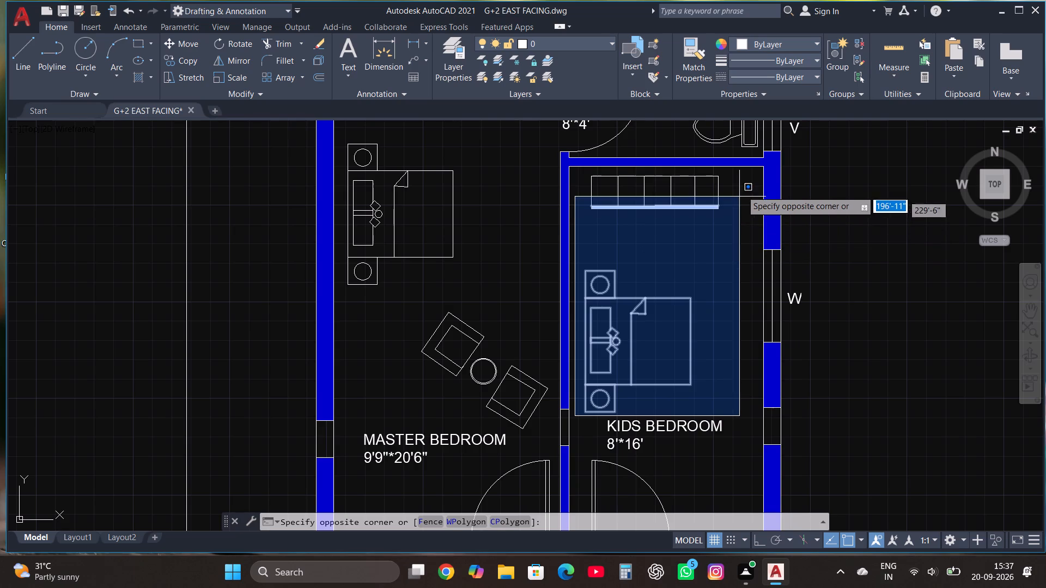
pyautogui.click(741, 171)
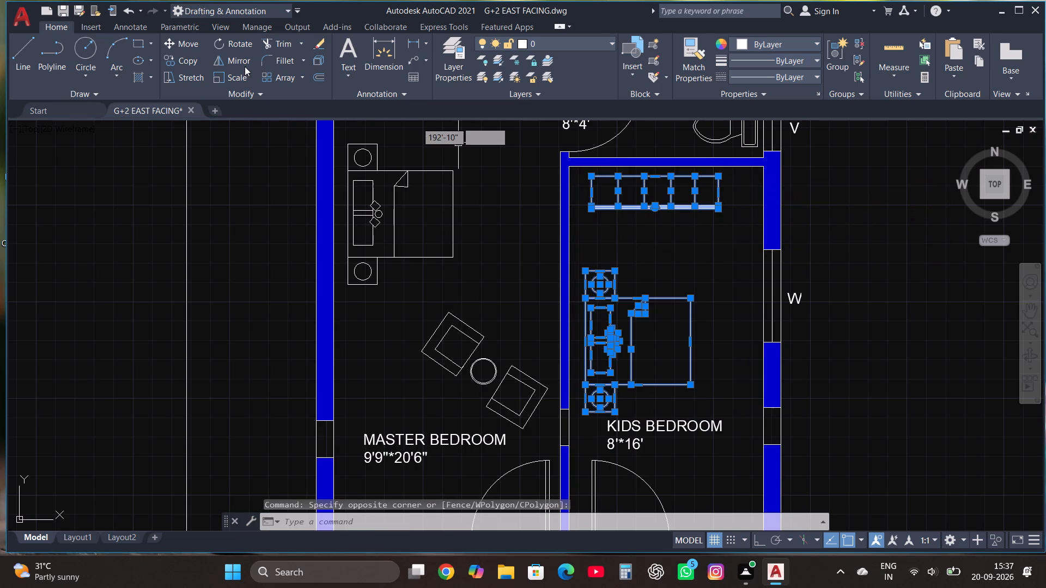
pyautogui.click(180, 61)
pyautogui.click(586, 308)
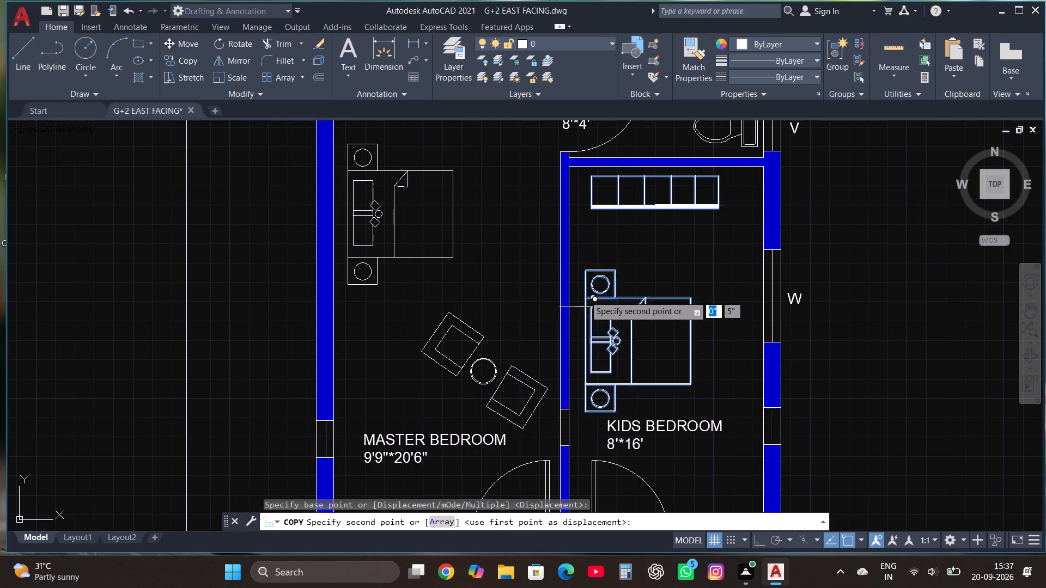
pyautogui.scroll(-4, 580, 295)
pyautogui.scroll(-3, 515, 299)
pyautogui.scroll(2, 571, 307)
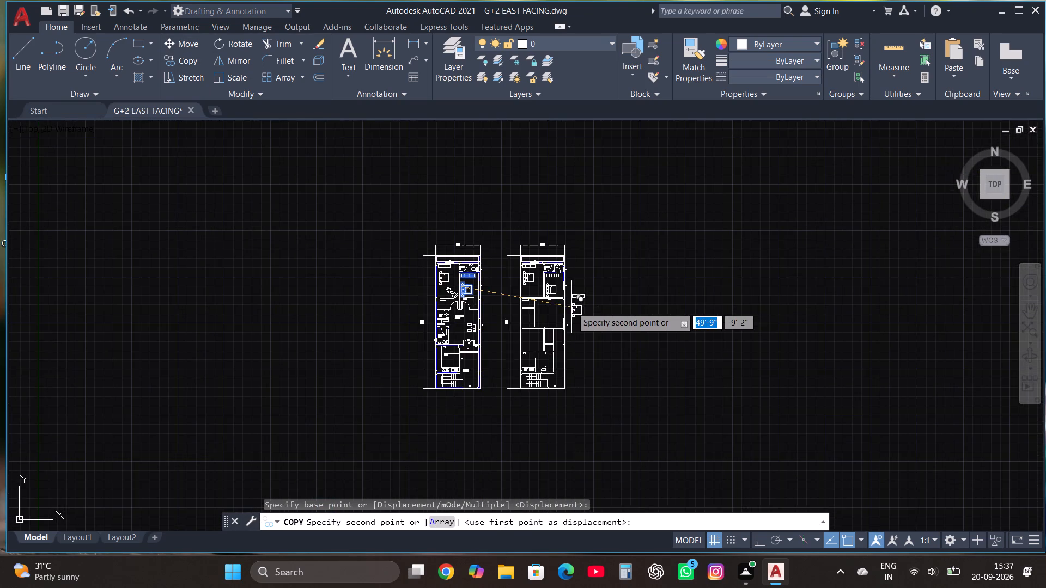
pyautogui.scroll(3, 536, 322)
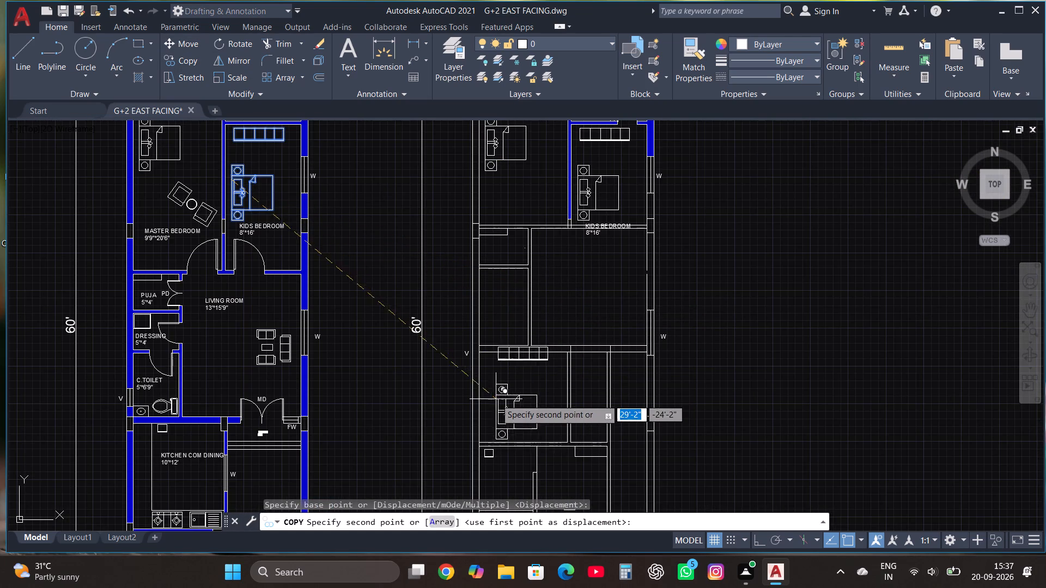
pyautogui.click(763, 346)
# Scale the copied bed set and wardrobe down freehand by about a sixth, using the southwest corner of the lower side table as base.
pyautogui.click(720, 418)
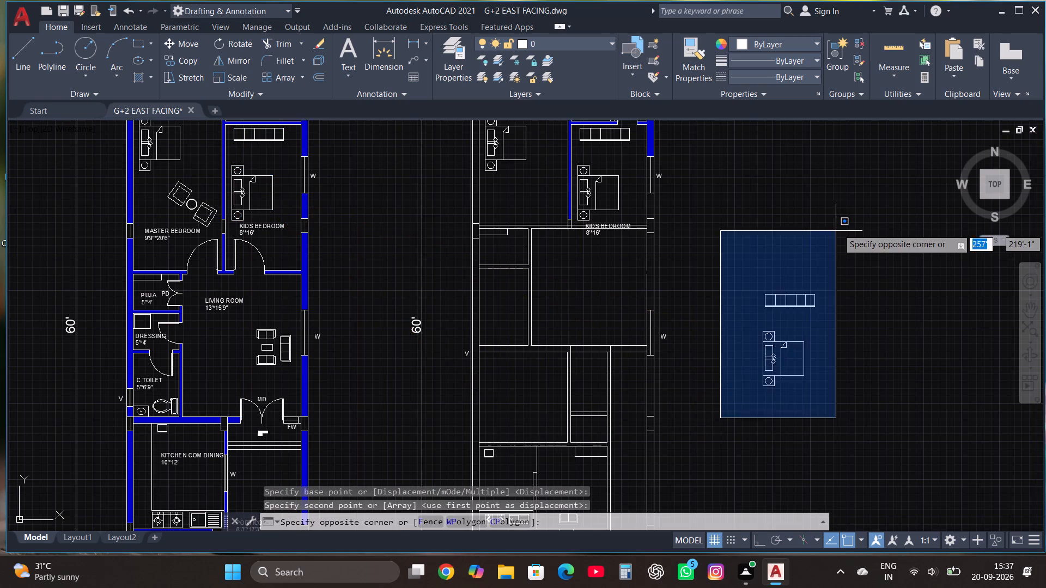
pyautogui.click(844, 224)
pyautogui.click(221, 79)
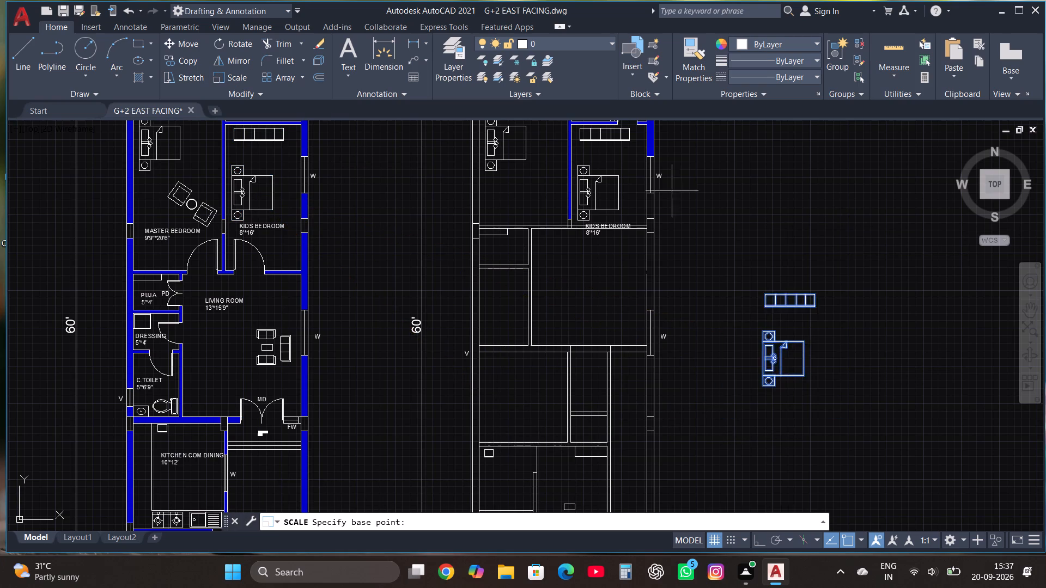
pyautogui.click(764, 383)
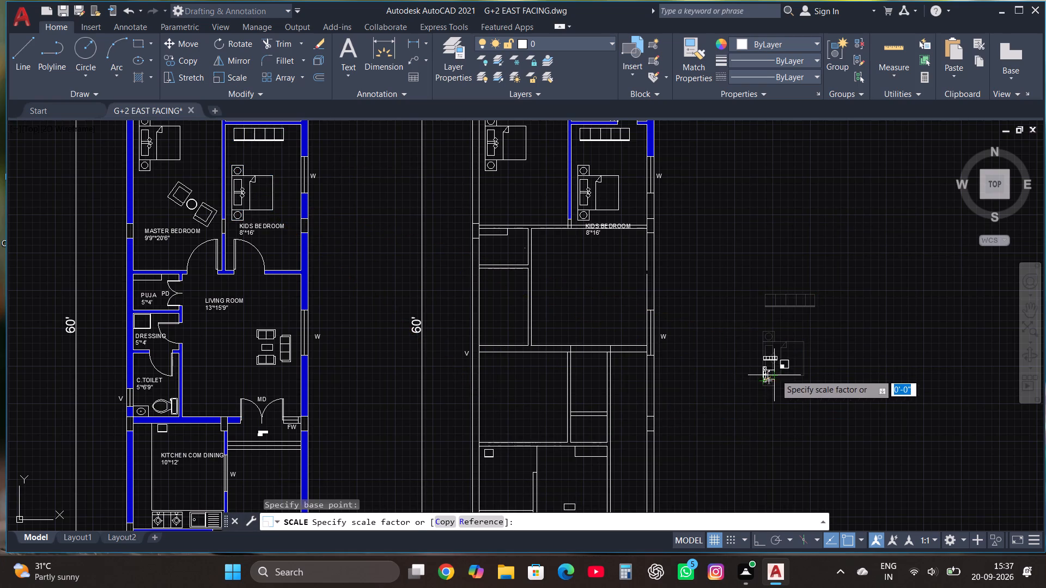
pyautogui.click(796, 362)
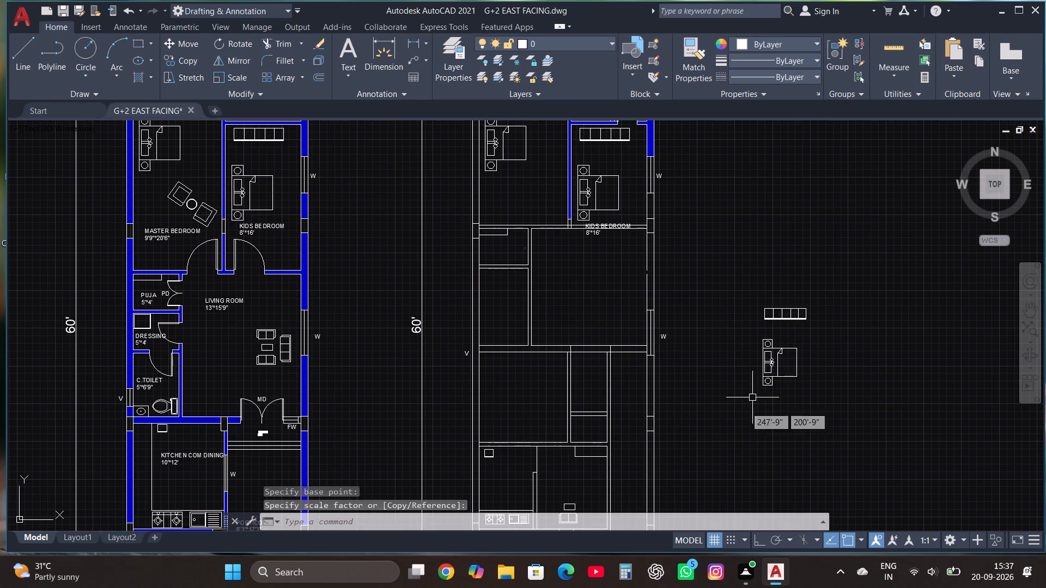
# Move the reduced bed set and wardrobe into the copied plan's room north of the kitchen, against its west wall.
pyautogui.moveTo(726, 413); pyautogui.dragTo(727, 406)
pyautogui.click(852, 280)
pyautogui.click(186, 45)
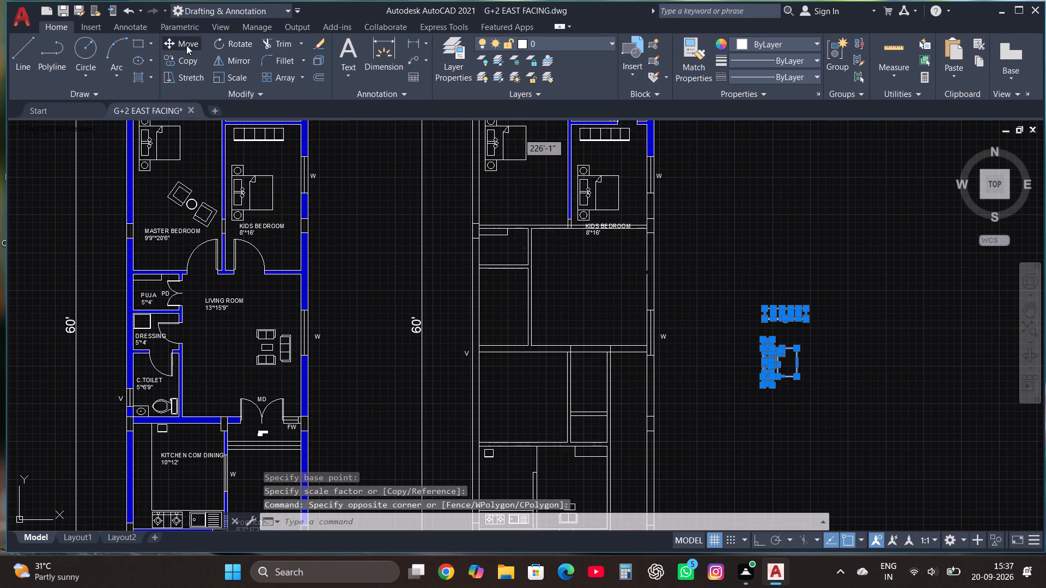
pyautogui.click(802, 345)
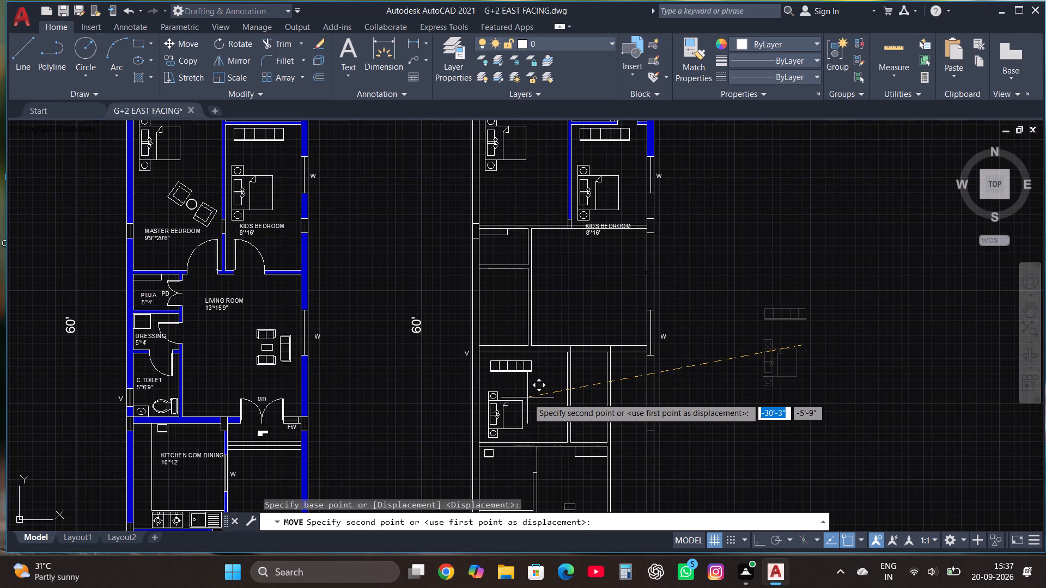
pyautogui.scroll(2, 527, 397)
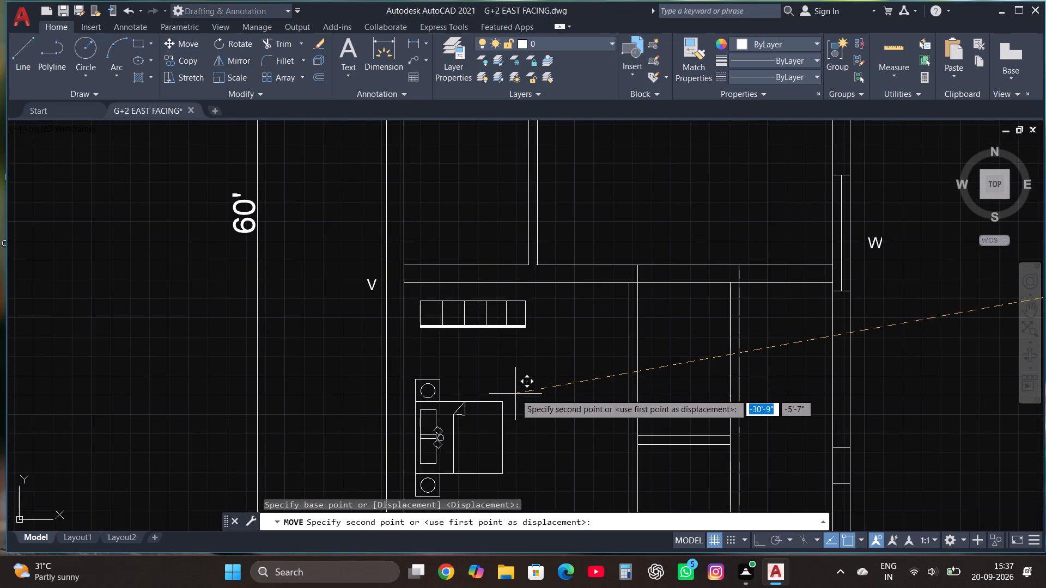
pyautogui.click(509, 379)
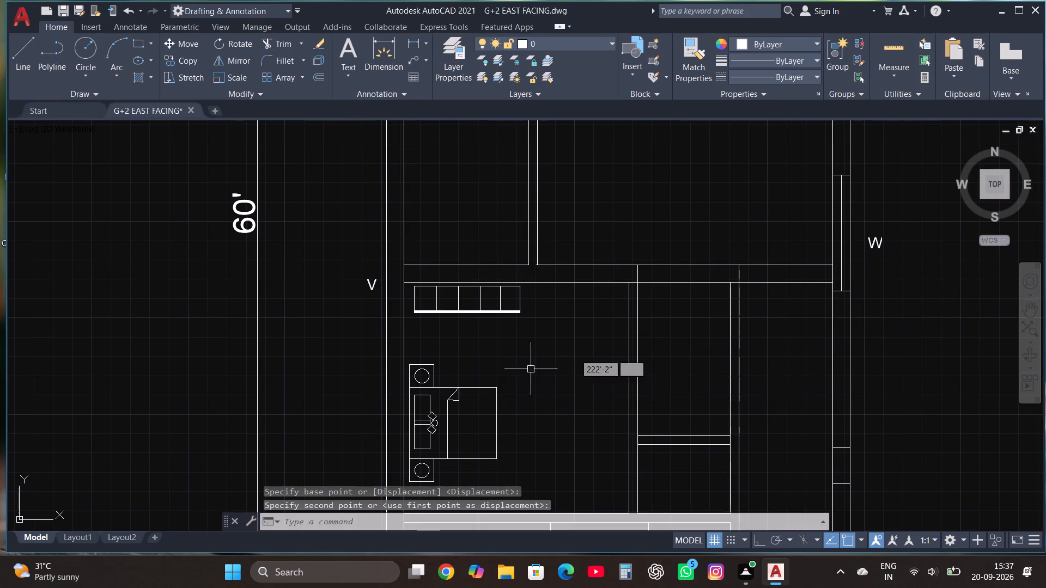
# Trim the two short line stubs crossing the horizontal wall band north of the newly furnished bedroom.
pyautogui.scroll(-2, 630, 306)
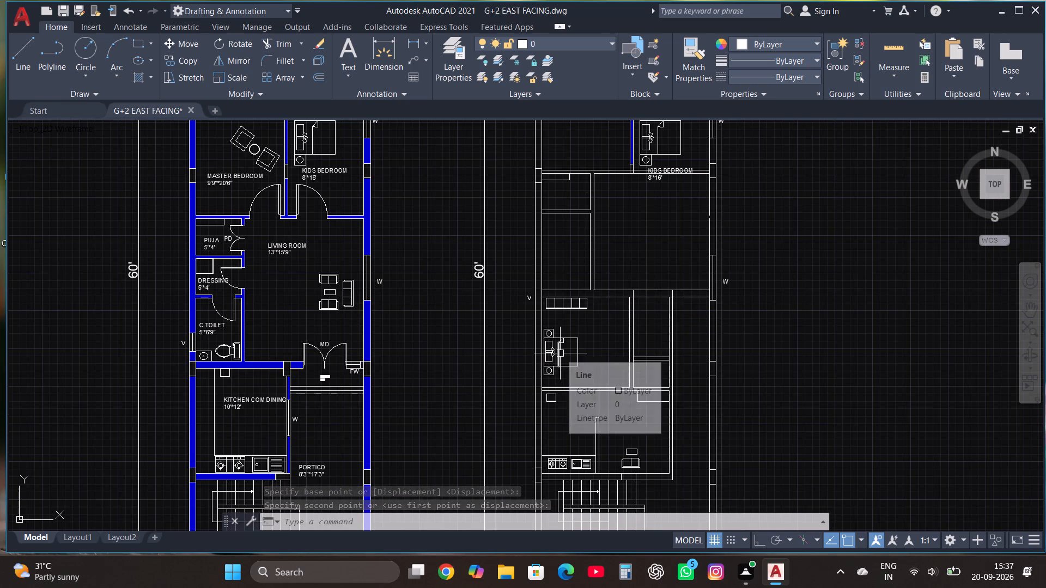
pyautogui.scroll(-1, 608, 378)
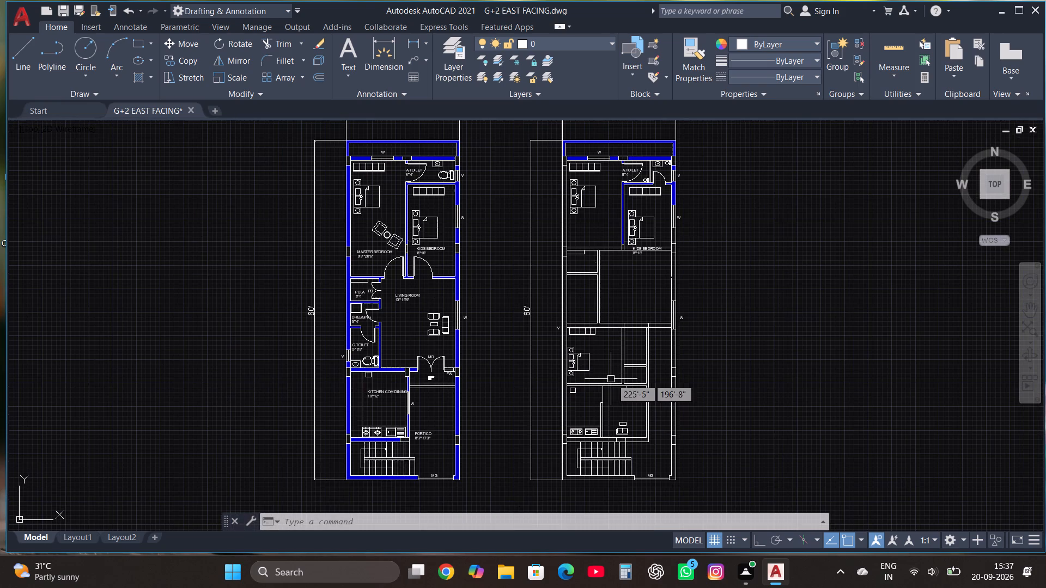
pyautogui.scroll(1, 619, 377)
pyautogui.scroll(1, 665, 303)
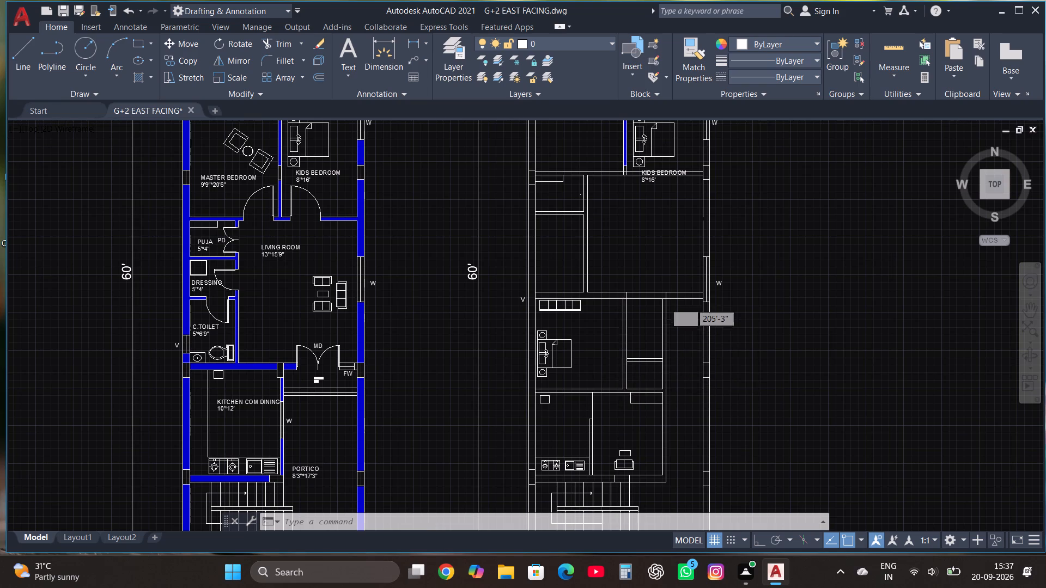
pyautogui.scroll(1, 665, 303)
pyautogui.click(275, 44)
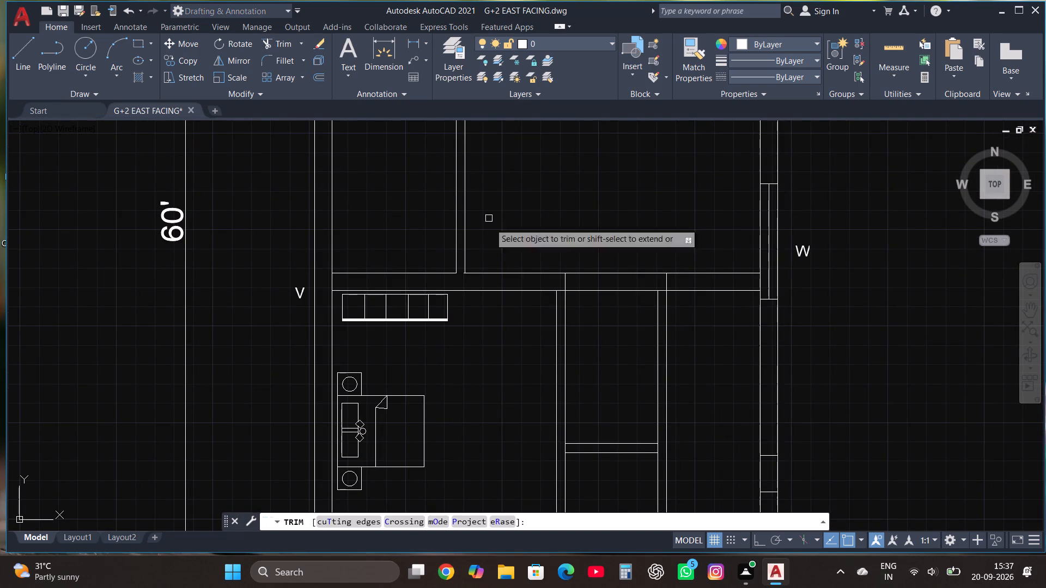
pyautogui.click(565, 280)
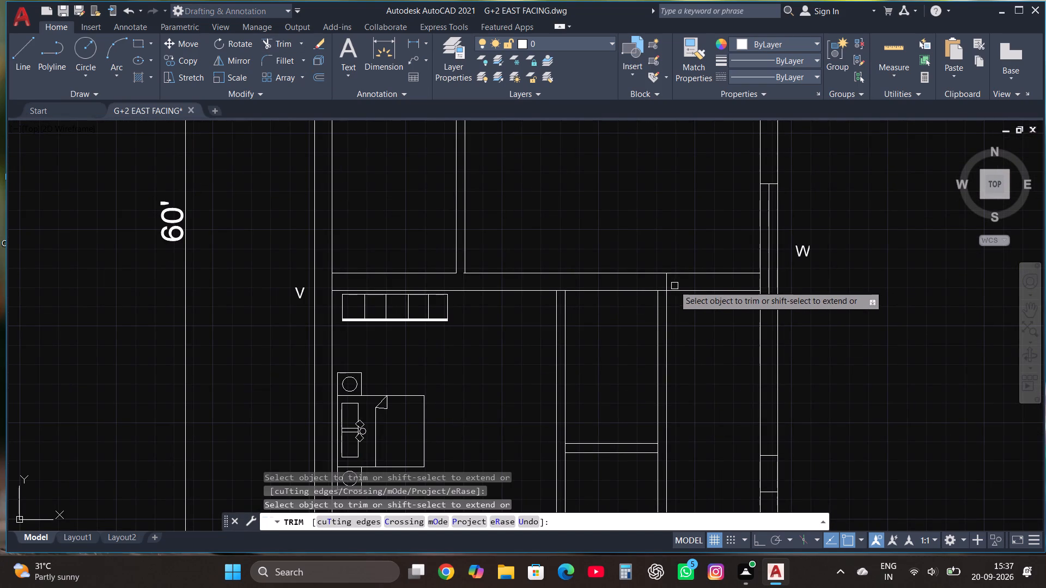
pyautogui.click(668, 283)
pyautogui.press('Escape')
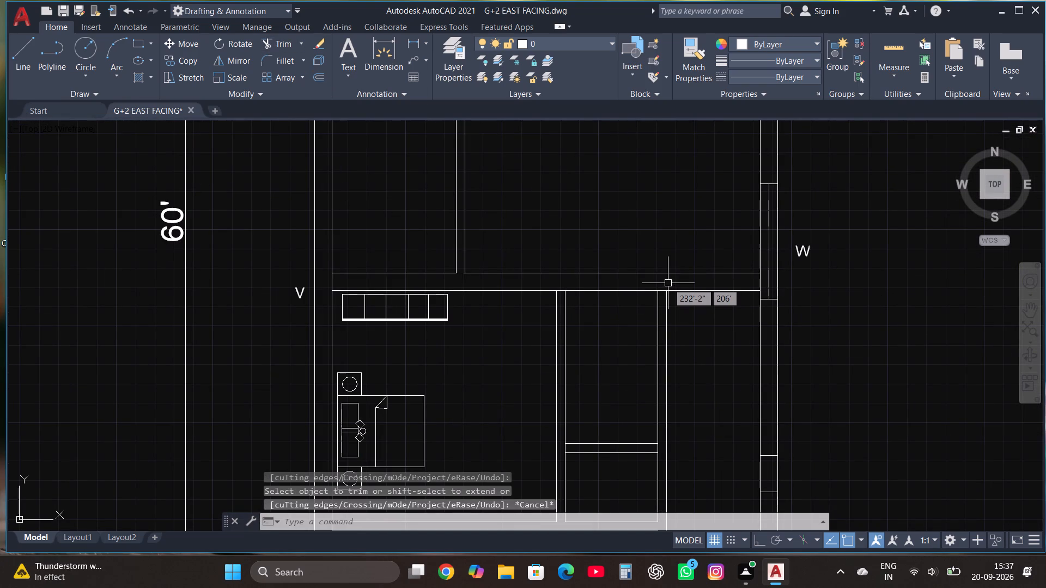
# Copy both leaves of the furnished plan's main door (MD) to the empty area east of the copied plan.
pyautogui.scroll(-3, 660, 252)
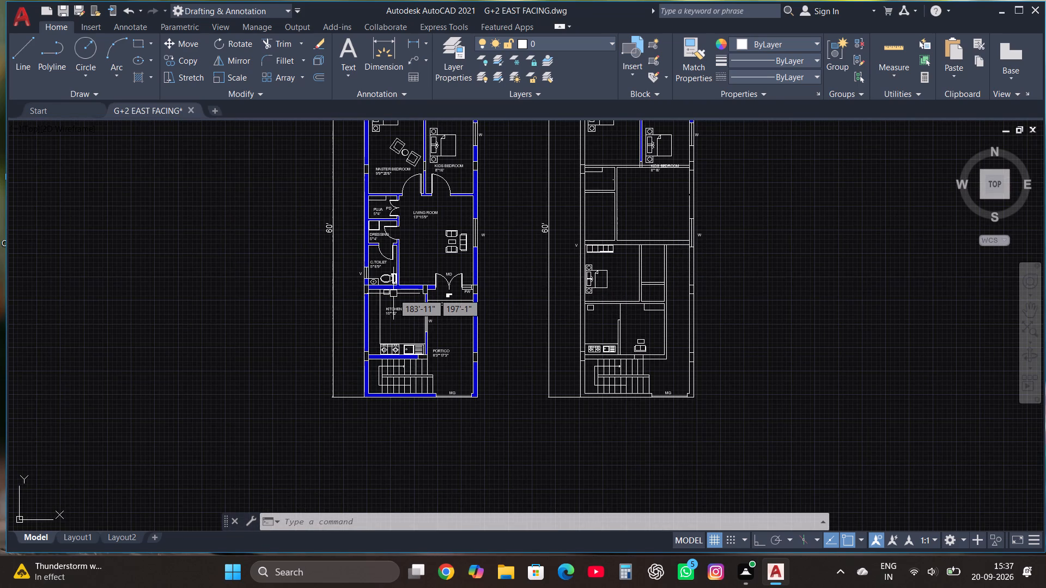
pyautogui.scroll(3, 701, 308)
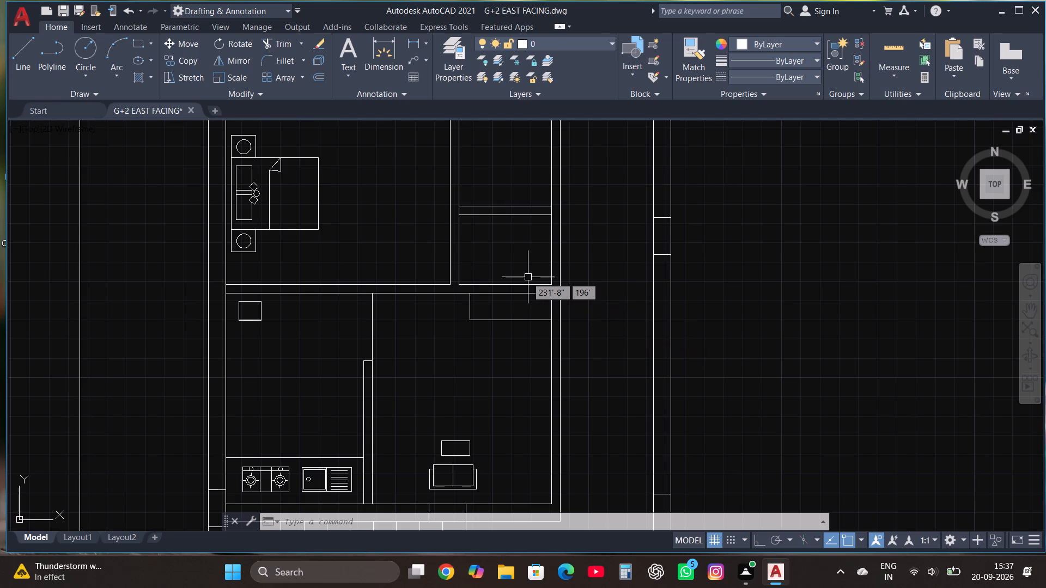
pyautogui.scroll(-1, 732, 372)
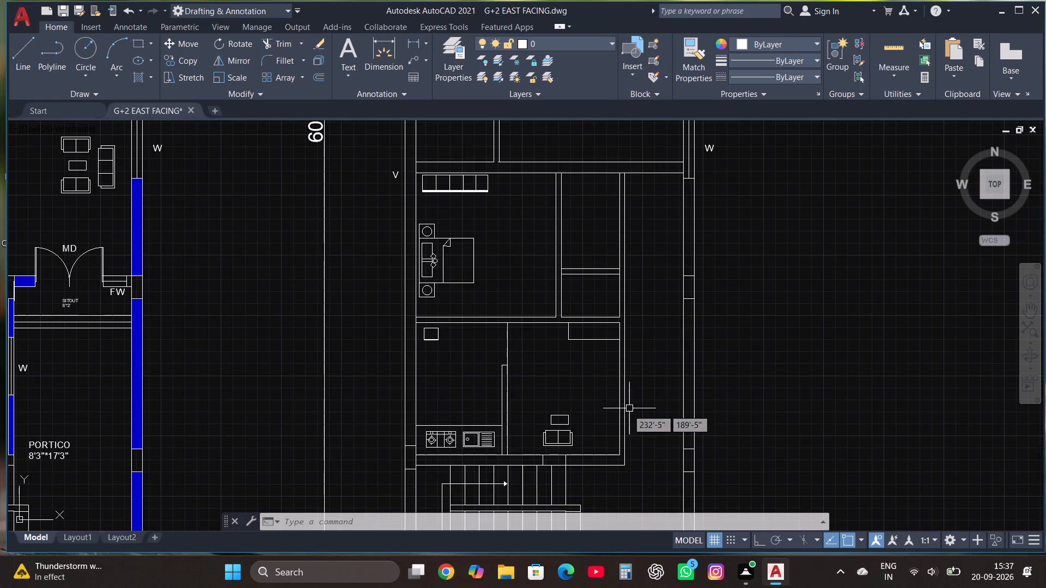
pyautogui.scroll(-2, 418, 377)
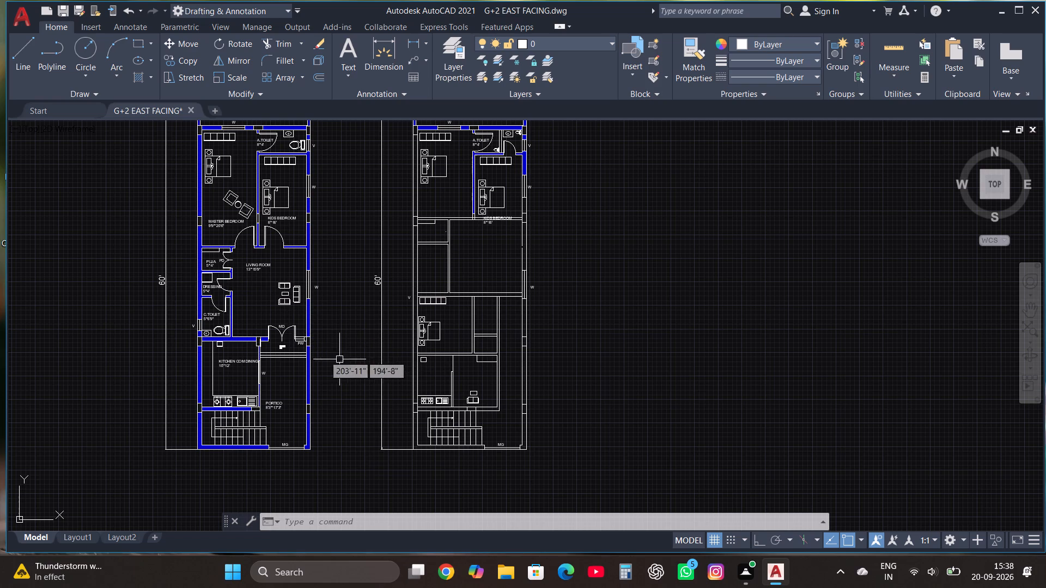
pyautogui.scroll(3, 271, 331)
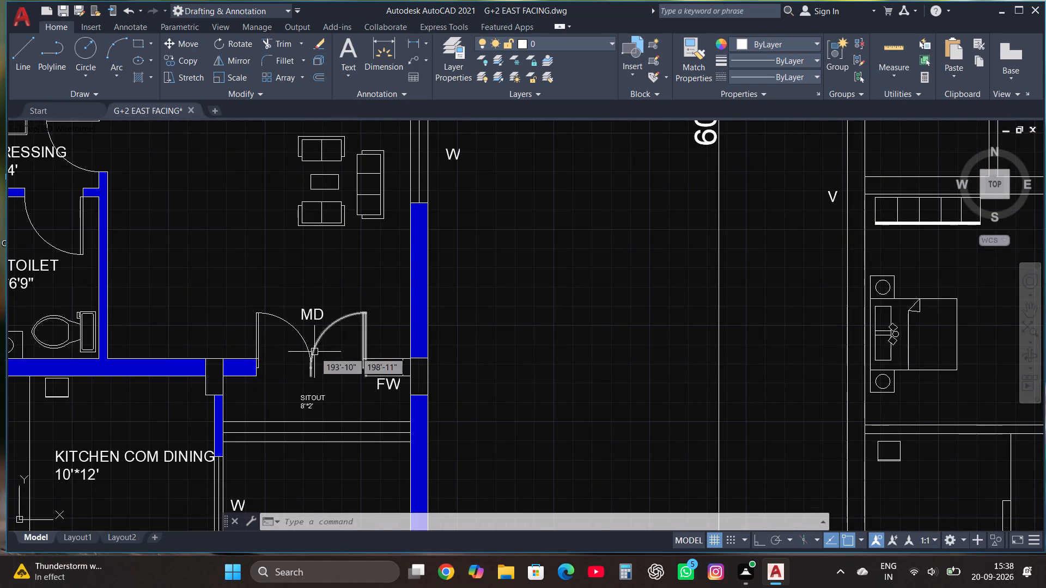
pyautogui.click(314, 352)
pyautogui.click(297, 337)
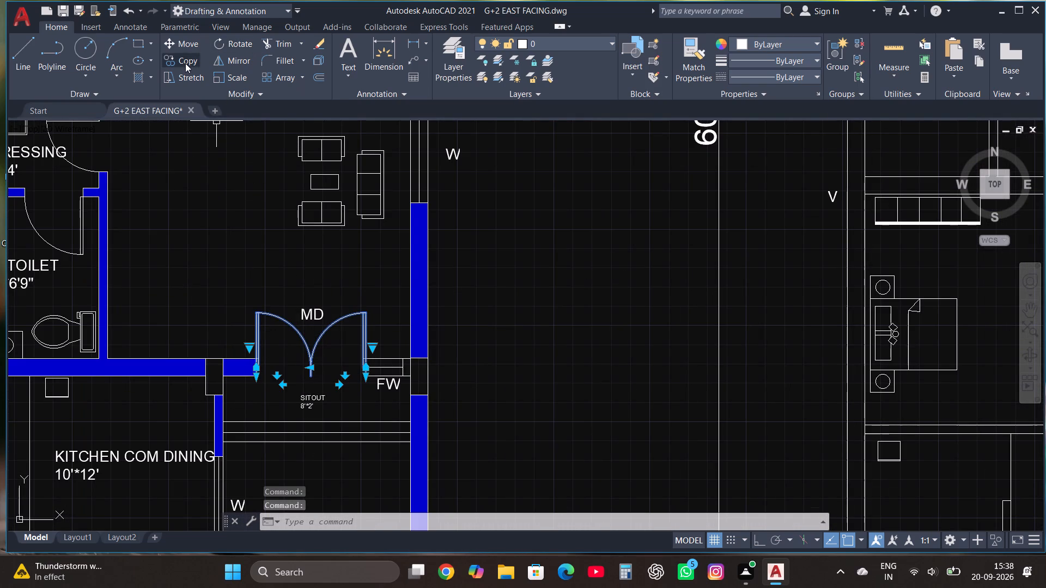
pyautogui.click(185, 63)
pyautogui.click(320, 397)
pyautogui.scroll(-3, 304, 321)
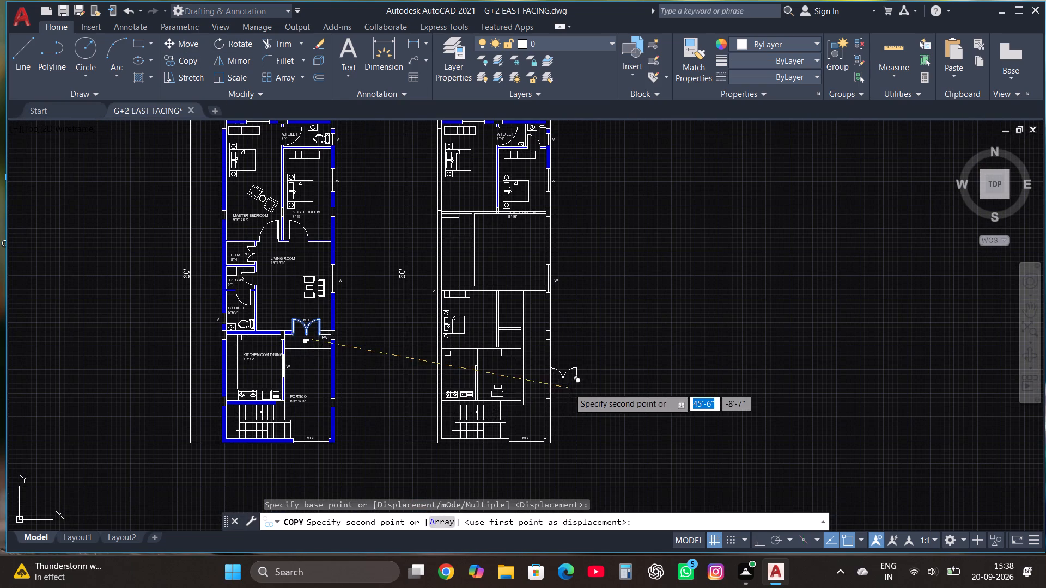
pyautogui.click(595, 357)
# Rotate the copied double door 90° counterclockwise with Ortho on.
pyautogui.scroll(2, 589, 358)
pyautogui.moveTo(518, 371); pyautogui.dragTo(520, 365)
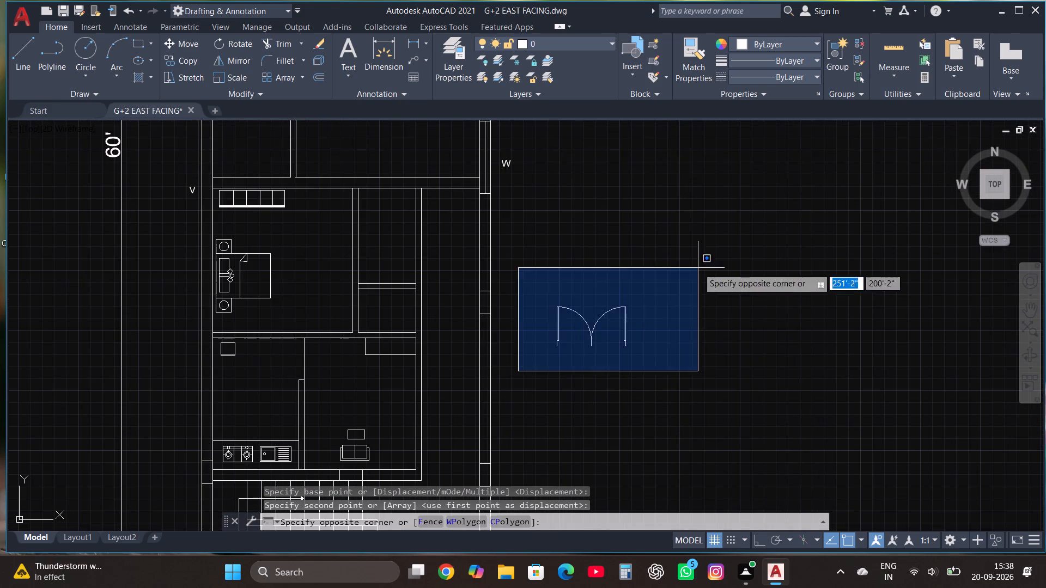
pyautogui.click(698, 268)
pyautogui.click(235, 41)
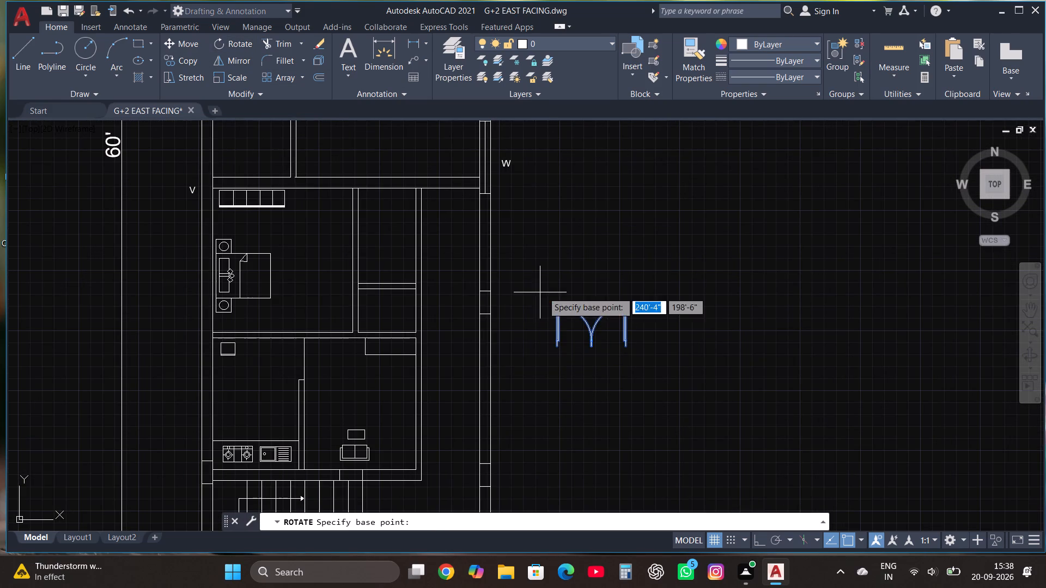
pyautogui.click(575, 320)
pyautogui.press('F8')
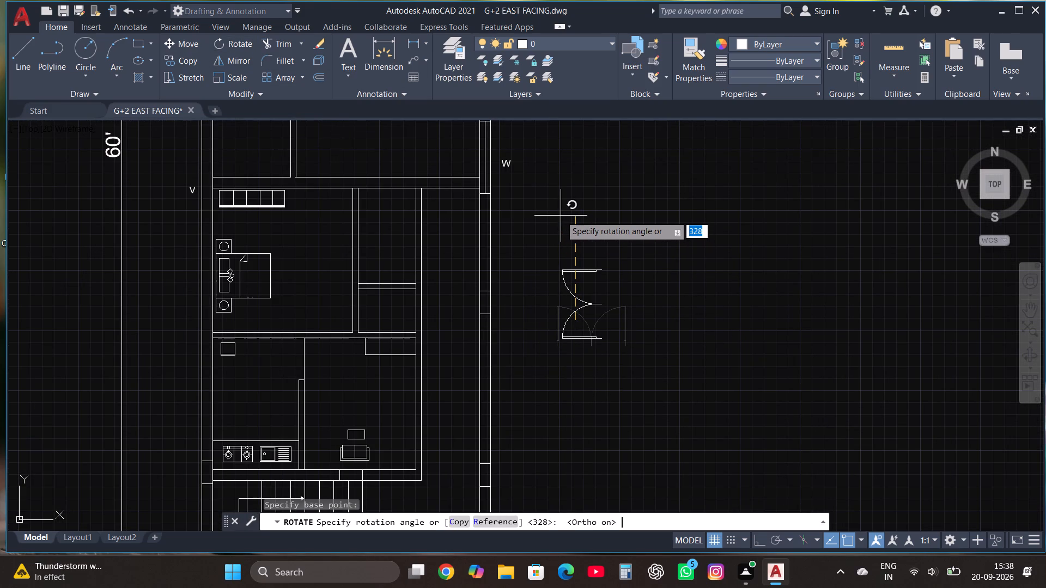
pyautogui.click(561, 216)
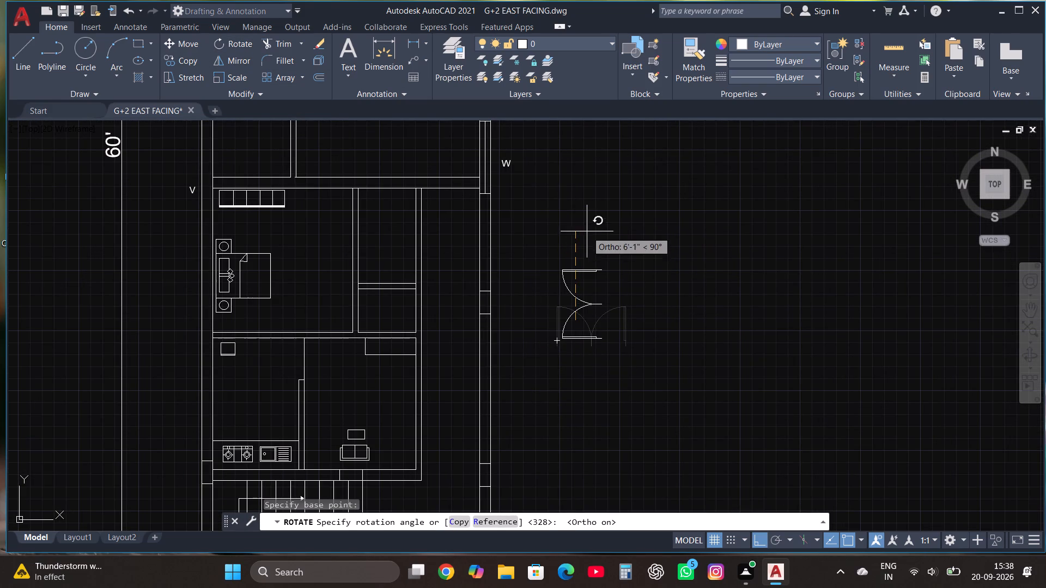
pyautogui.click(587, 228)
# Move the rotated double door onto the east wall of the sitting area beside the copied plan's kitchen, with Ortho off.
pyautogui.click(562, 324)
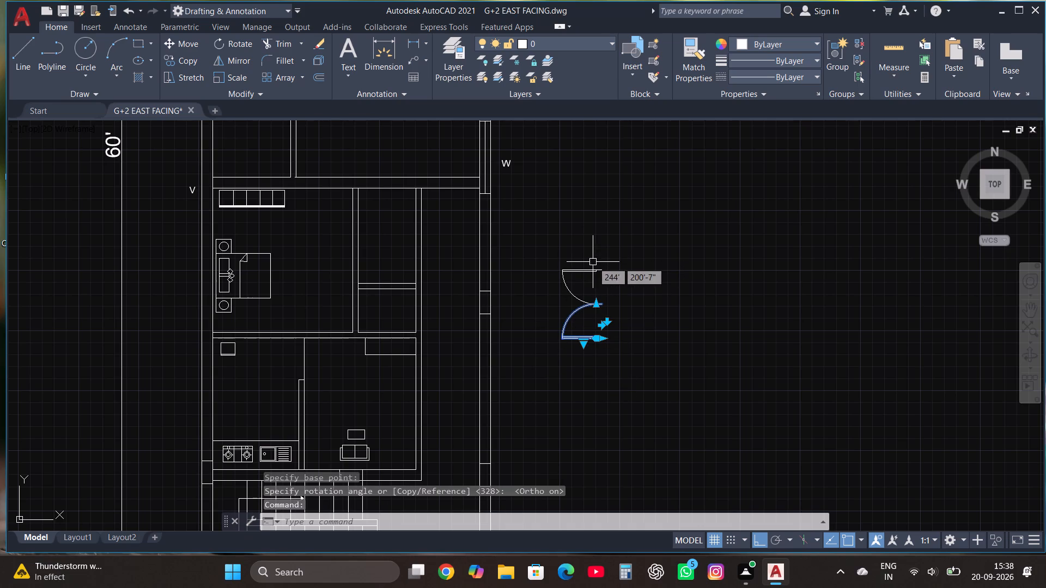
pyautogui.click(587, 271)
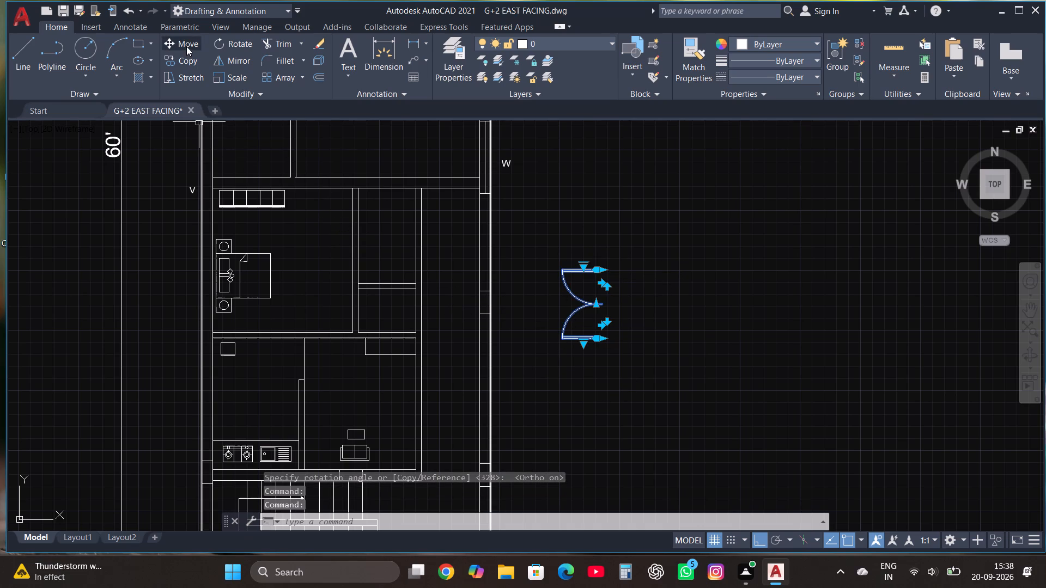
pyautogui.click(186, 46)
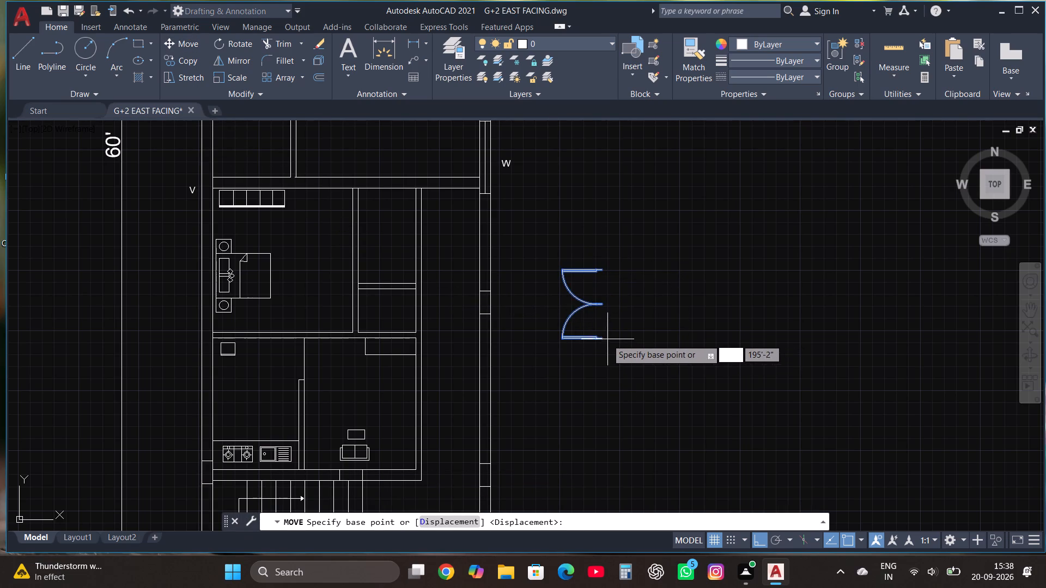
pyautogui.click(602, 336)
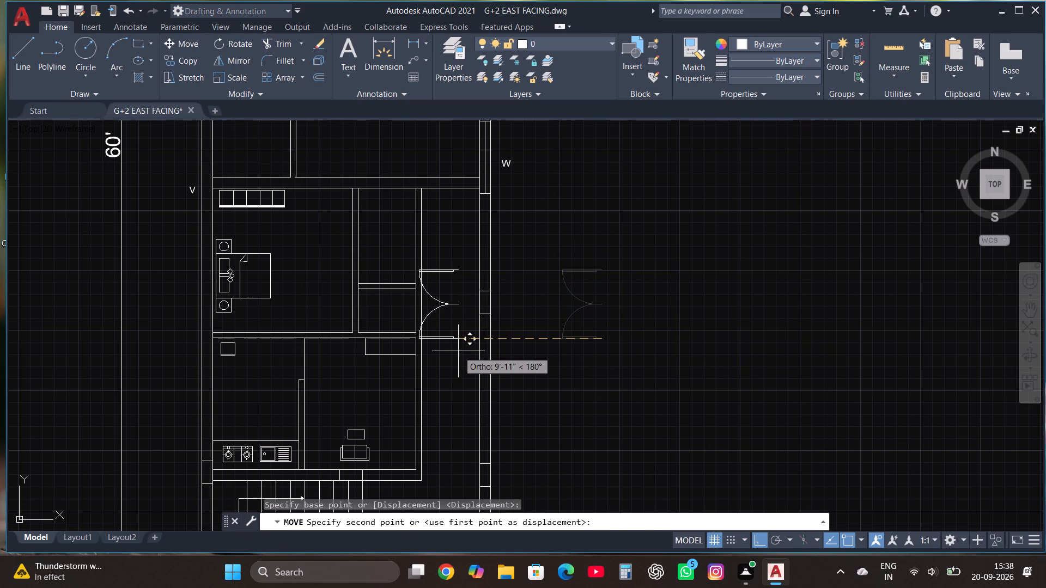
pyautogui.press('F8')
pyautogui.scroll(-1, 530, 317)
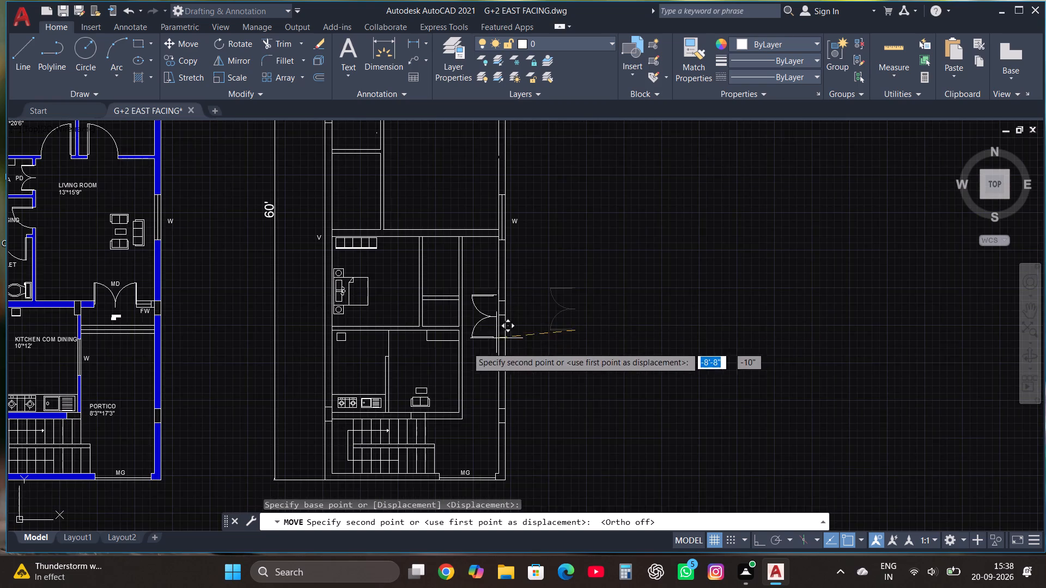
pyautogui.scroll(3, 458, 399)
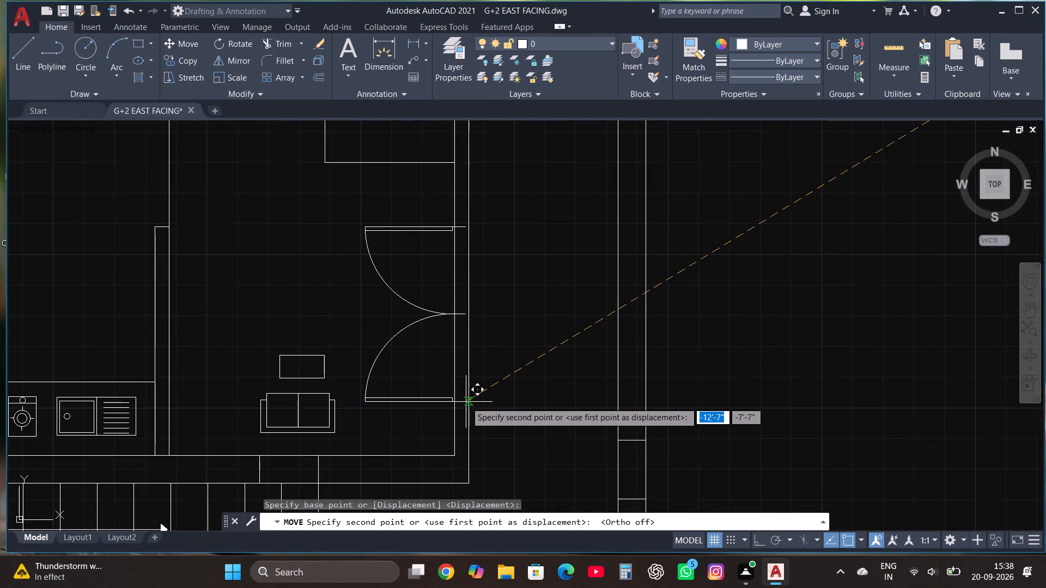
pyautogui.click(467, 402)
# Scale the double door down freehand to about two-thirds size, using its southeast corner on the wall's outer face as base.
pyautogui.moveTo(405, 416); pyautogui.dragTo(403, 407)
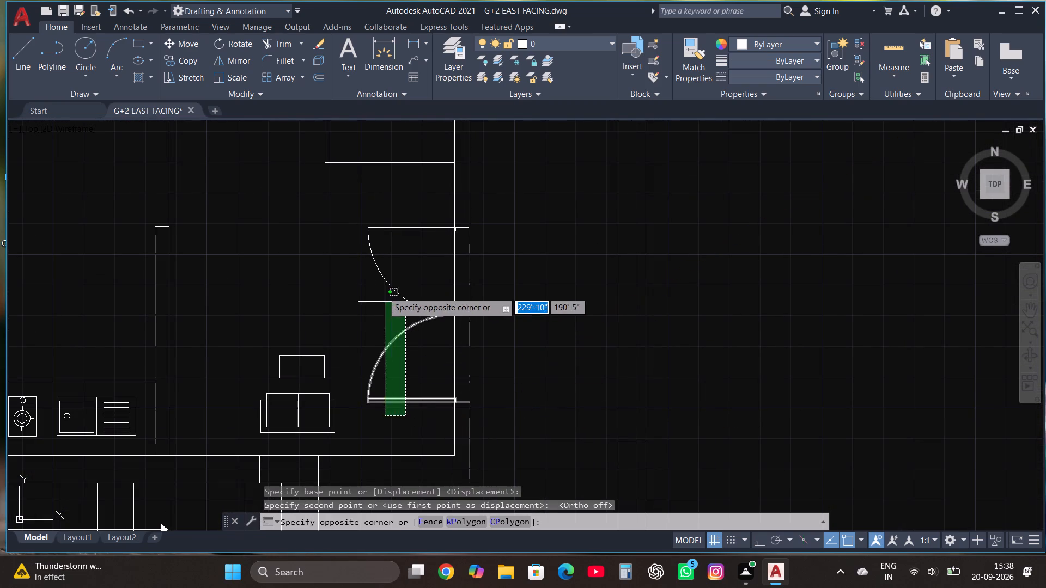
pyautogui.click(381, 278)
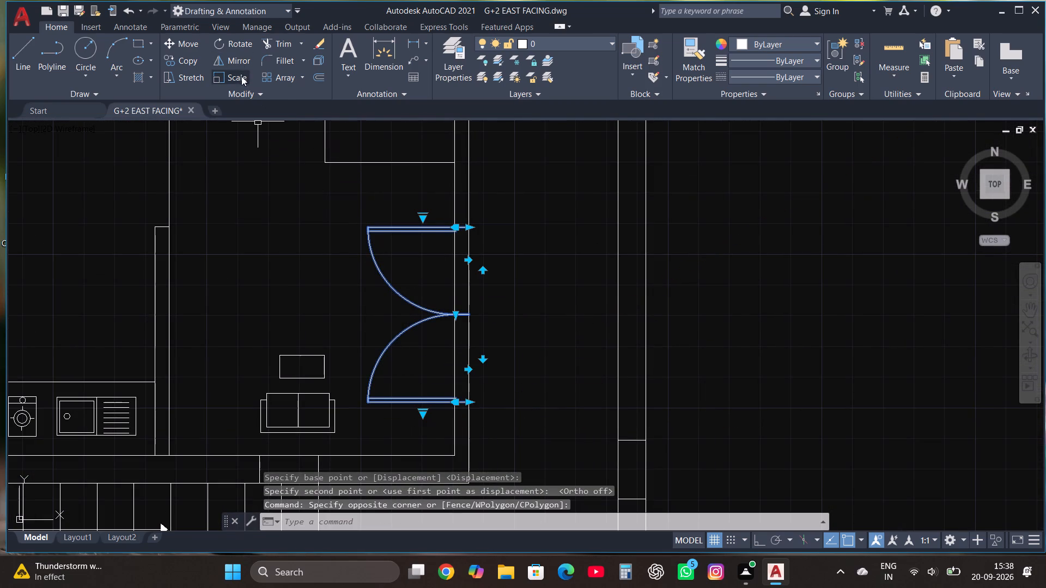
pyautogui.click(241, 76)
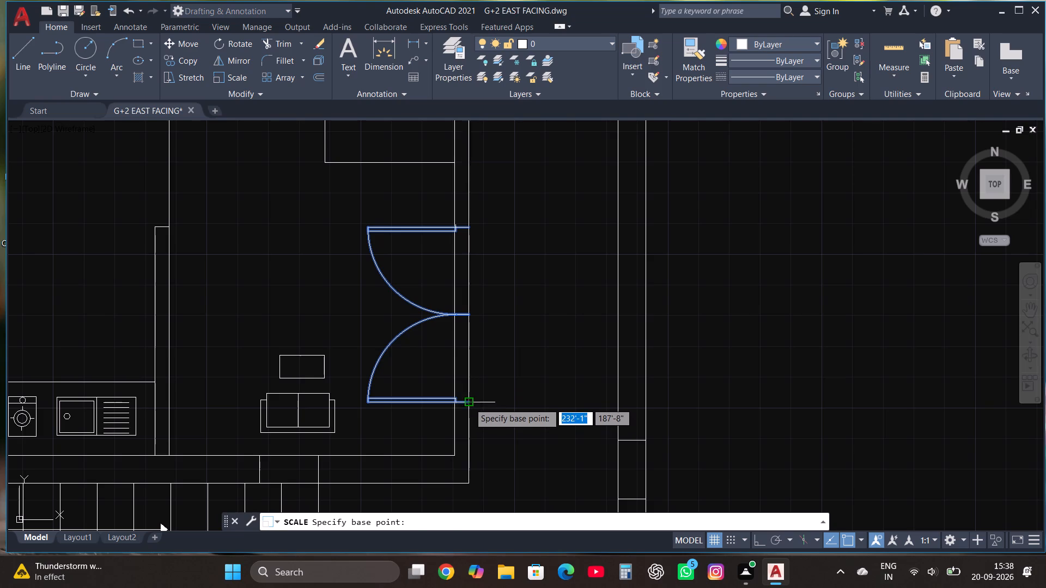
pyautogui.click(469, 403)
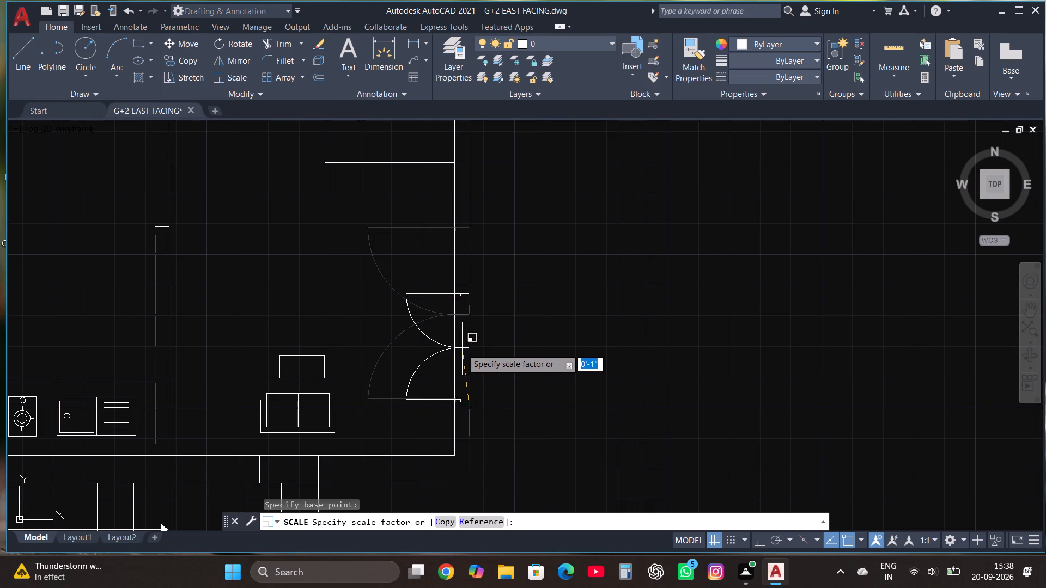
pyautogui.click(462, 345)
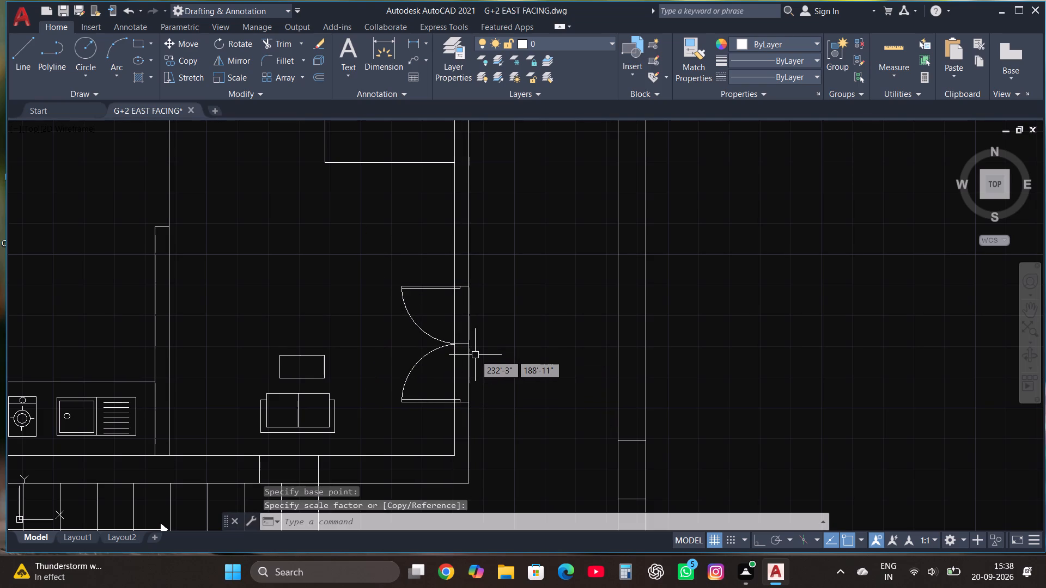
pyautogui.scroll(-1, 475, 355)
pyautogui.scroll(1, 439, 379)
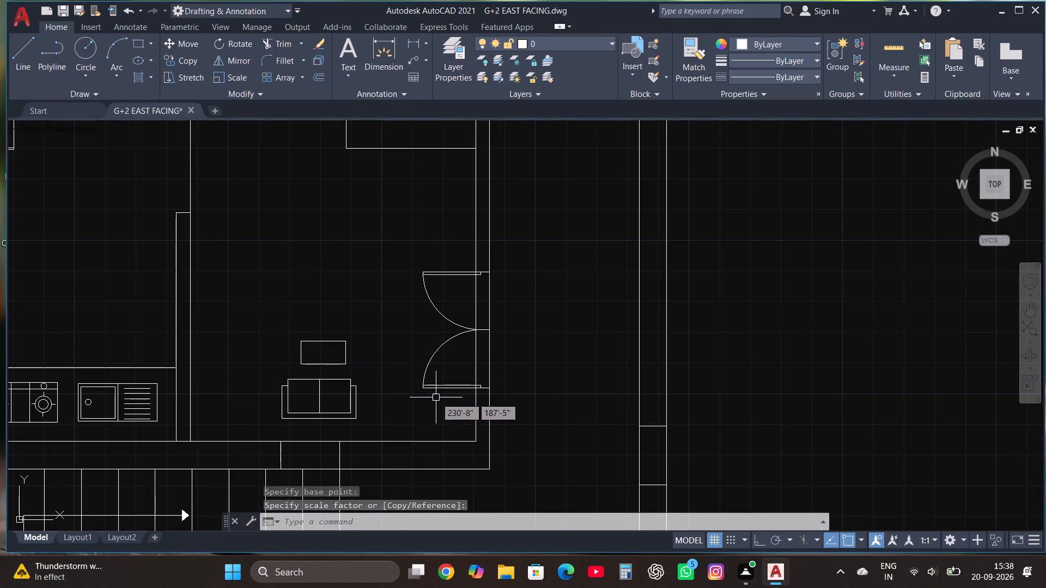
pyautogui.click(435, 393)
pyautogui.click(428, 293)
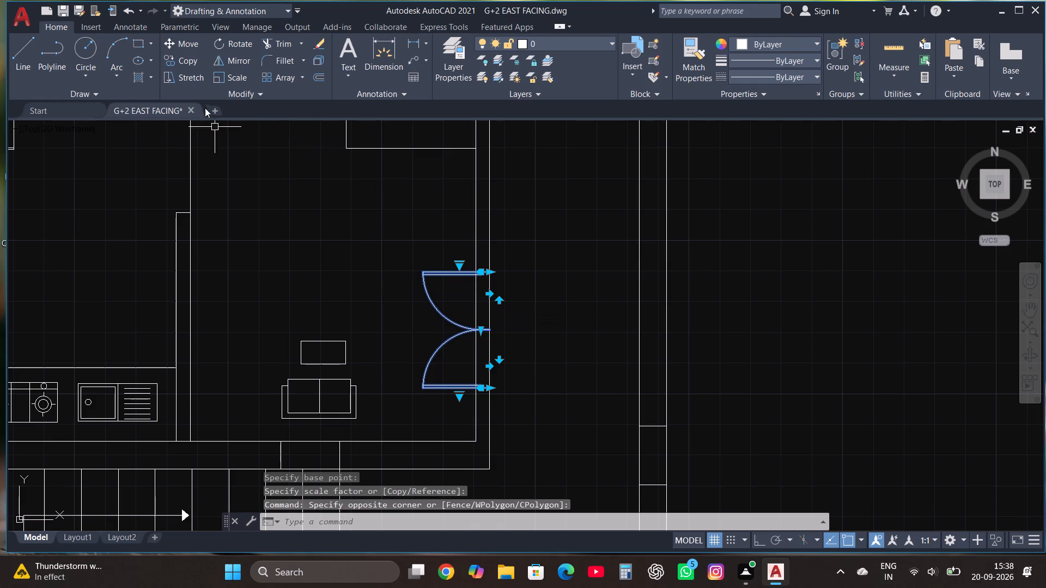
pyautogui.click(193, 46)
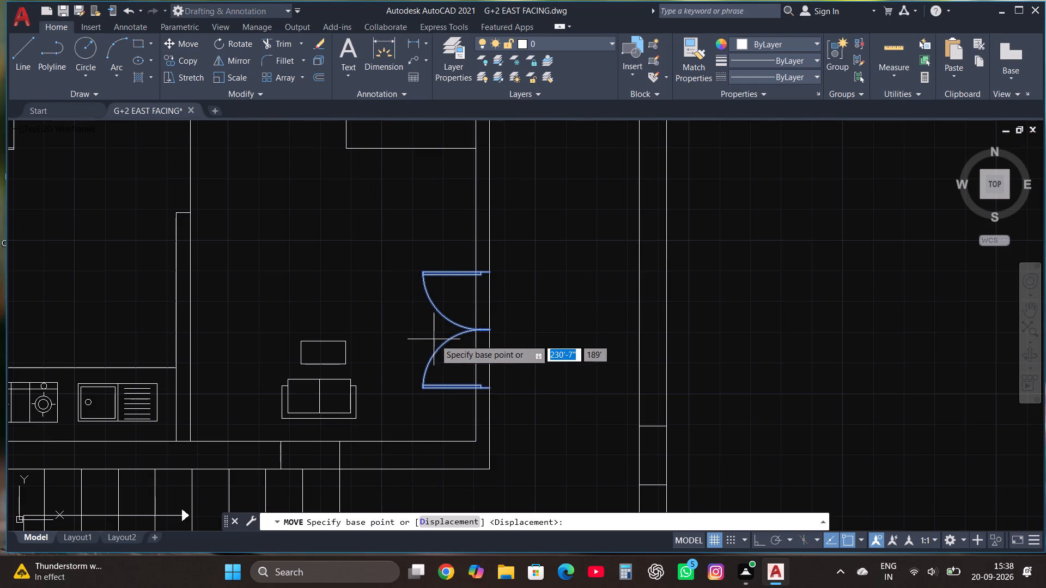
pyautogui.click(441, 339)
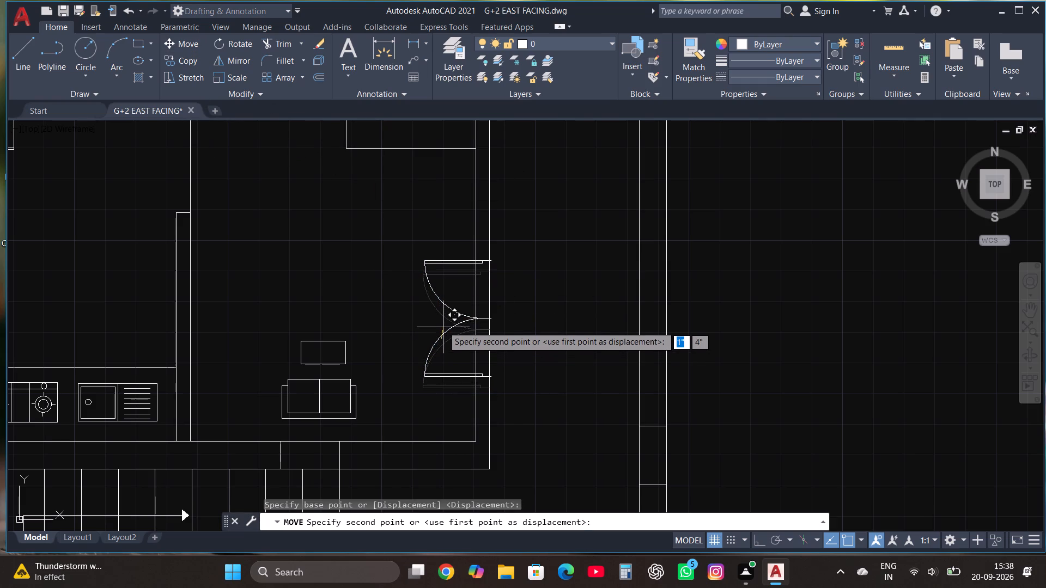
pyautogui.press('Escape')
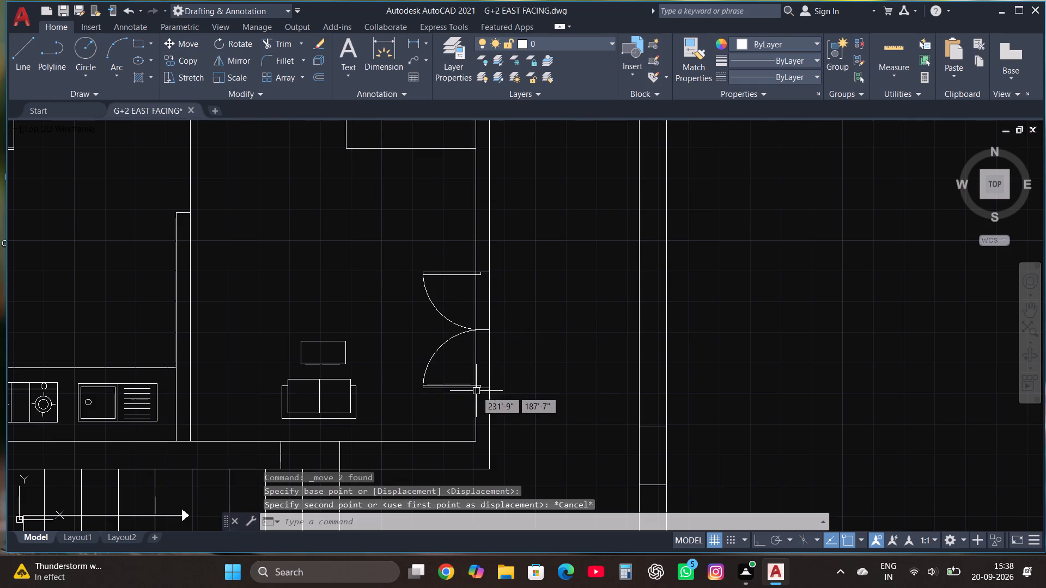
# Move the scaled double door a short distance north along the east wall's outer face, using its northeast corner as base.
pyautogui.moveTo(460, 395); pyautogui.dragTo(458, 373)
pyautogui.click(419, 221)
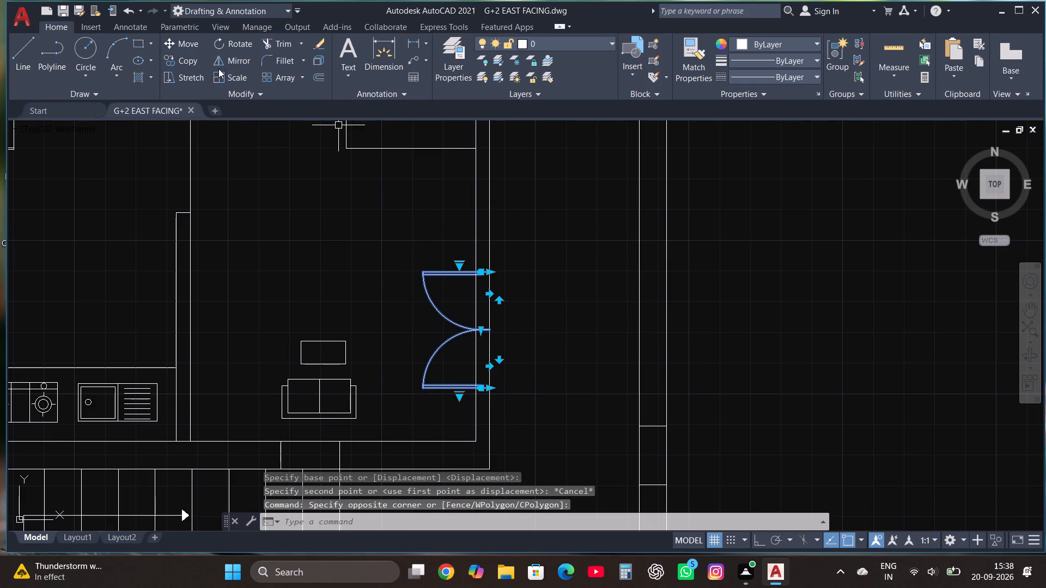
pyautogui.click(193, 46)
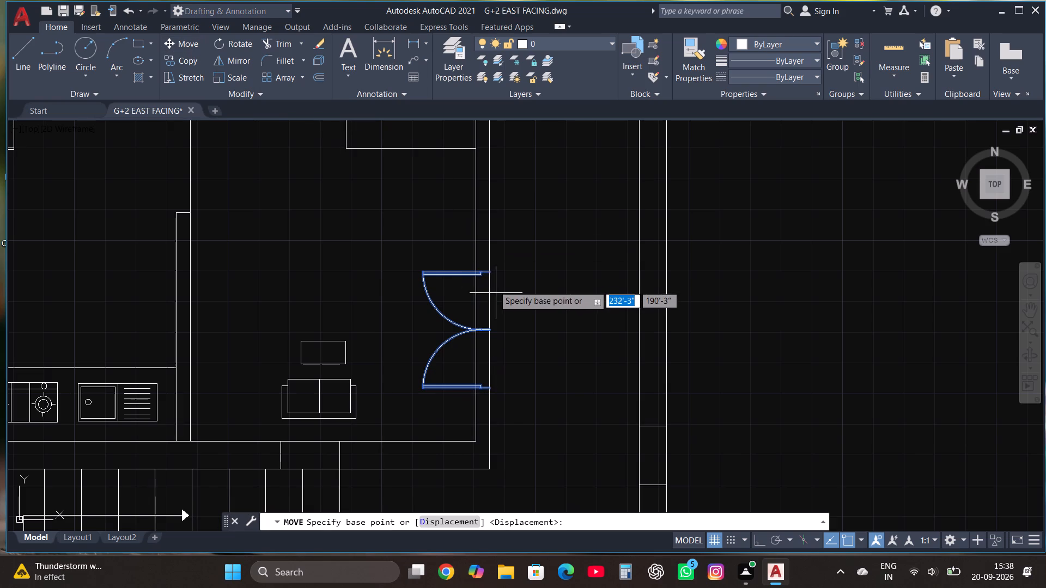
pyautogui.click(489, 273)
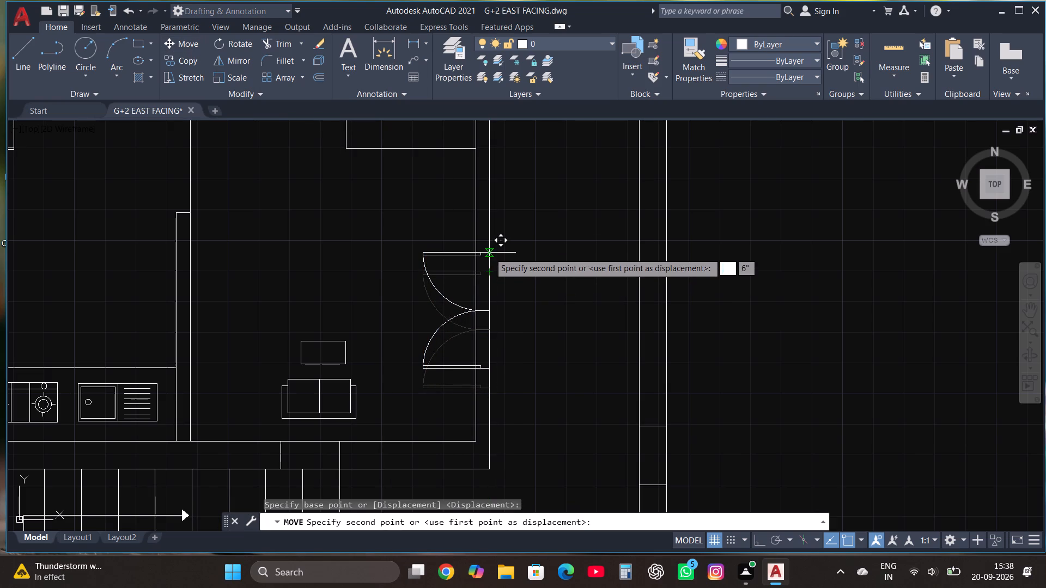
pyautogui.click(489, 247)
pyautogui.press('Escape')
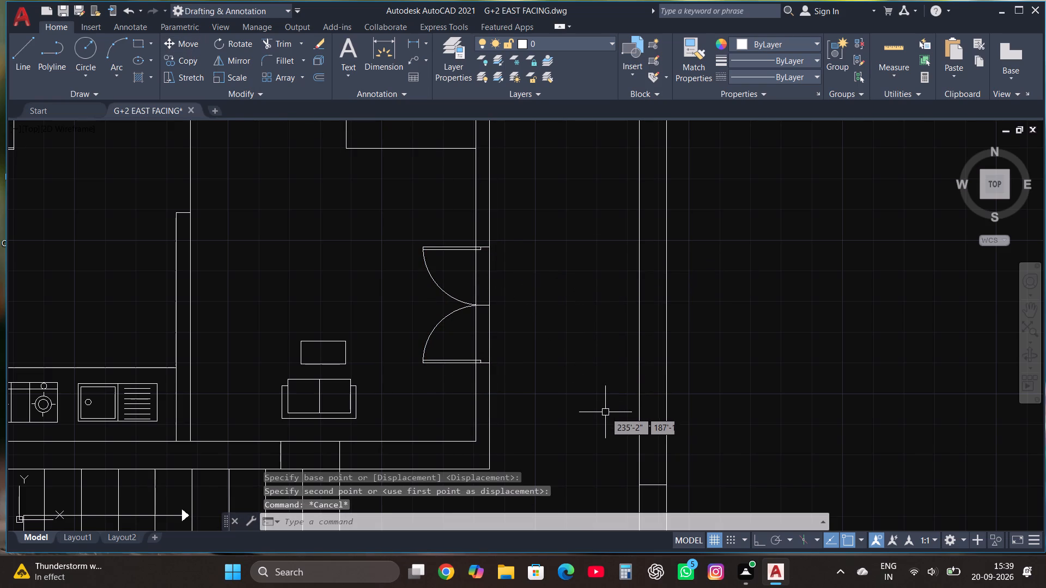
# Copy the furnished plan's C.TOILET door onto the wall between the two small rooms east of the copied plan's lower bedroom.
pyautogui.scroll(-1, 614, 426)
pyautogui.scroll(-2, 623, 369)
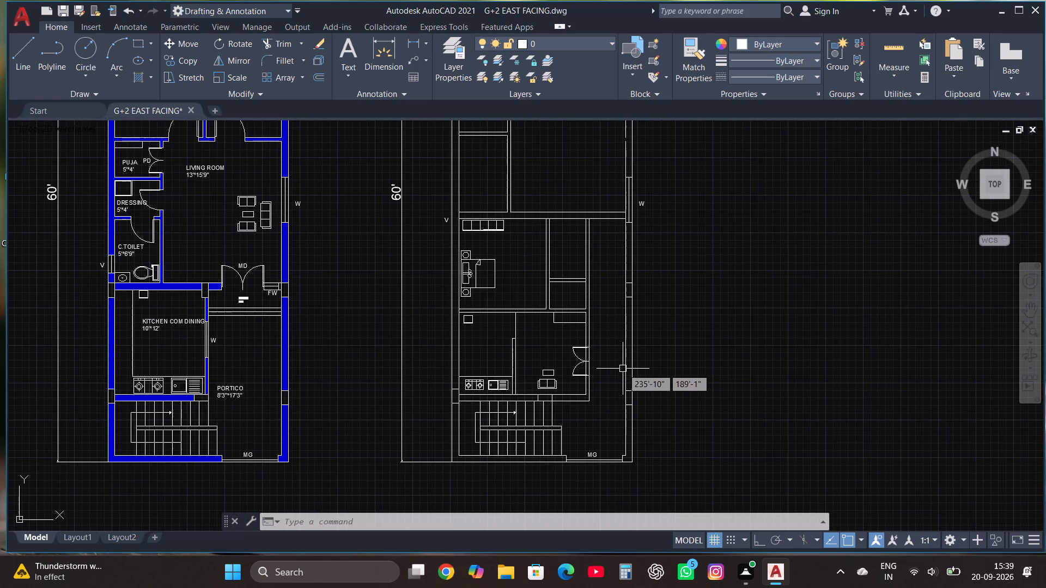
pyautogui.scroll(-1, 623, 368)
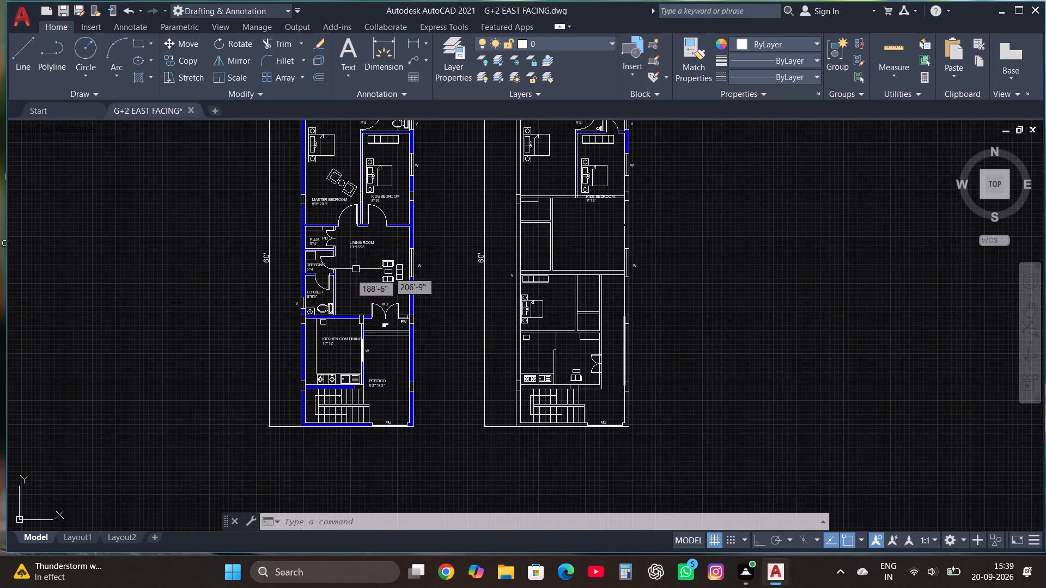
pyautogui.click(326, 281)
pyautogui.scroll(3, 320, 247)
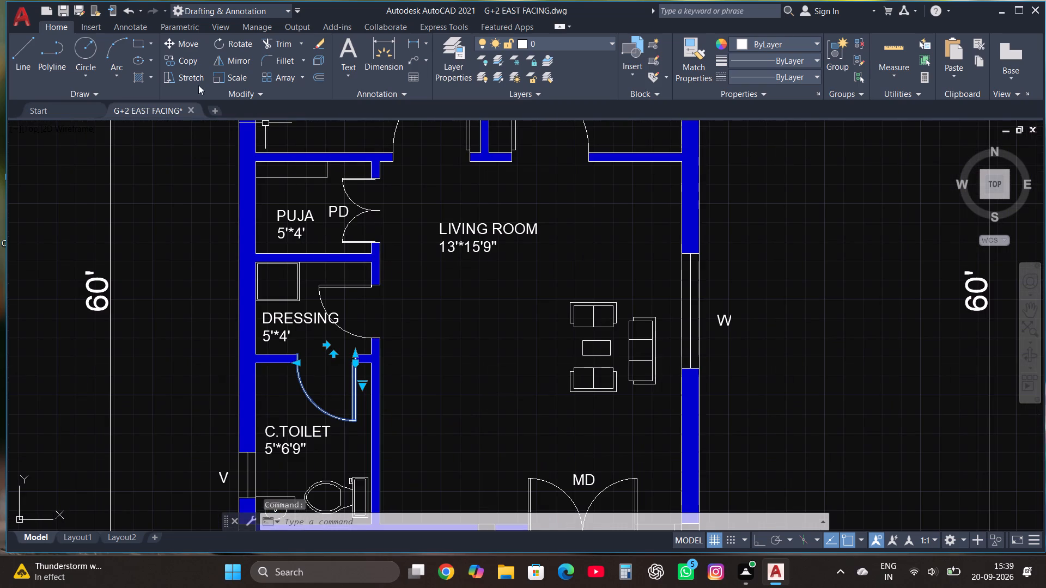
pyautogui.click(177, 63)
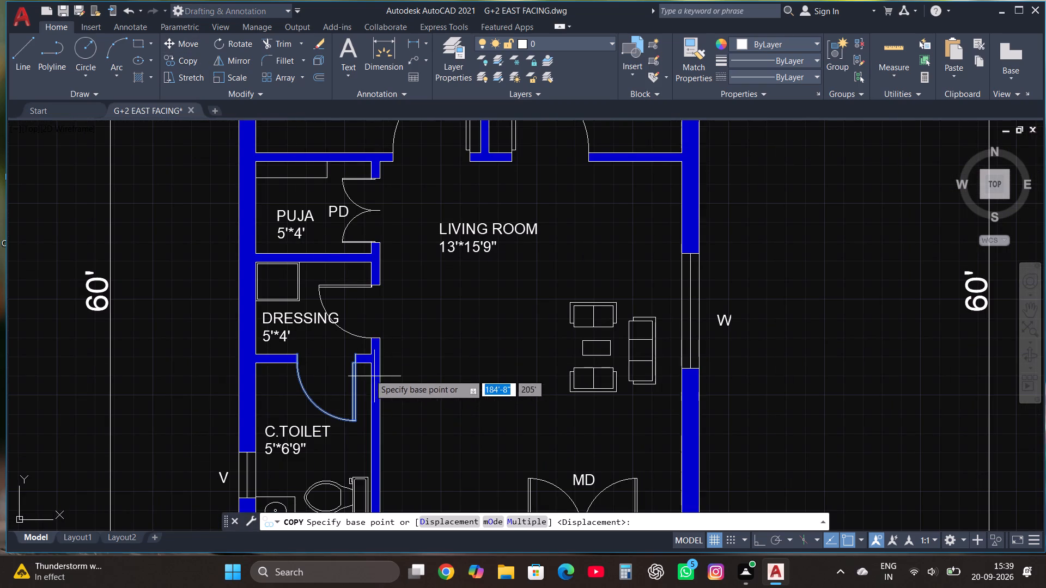
pyautogui.click(356, 356)
pyautogui.scroll(-2, 356, 356)
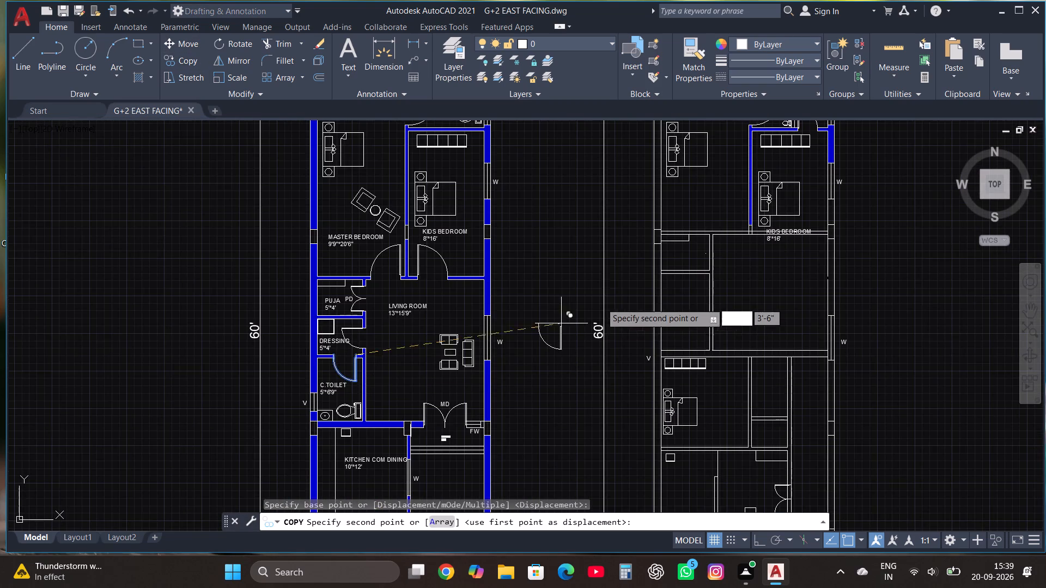
pyautogui.scroll(-1, 611, 286)
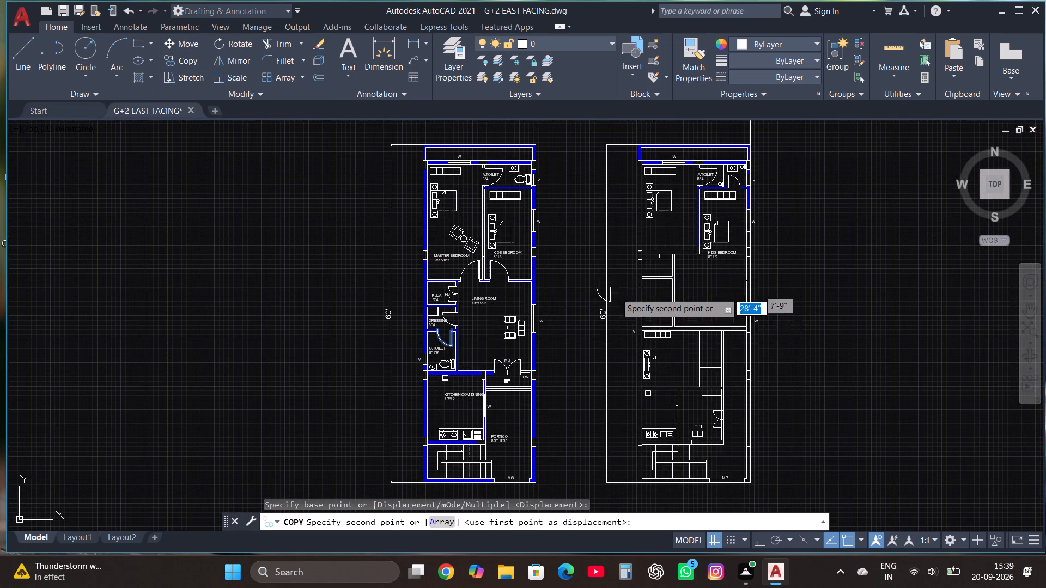
pyautogui.scroll(3, 735, 371)
pyautogui.scroll(1, 634, 375)
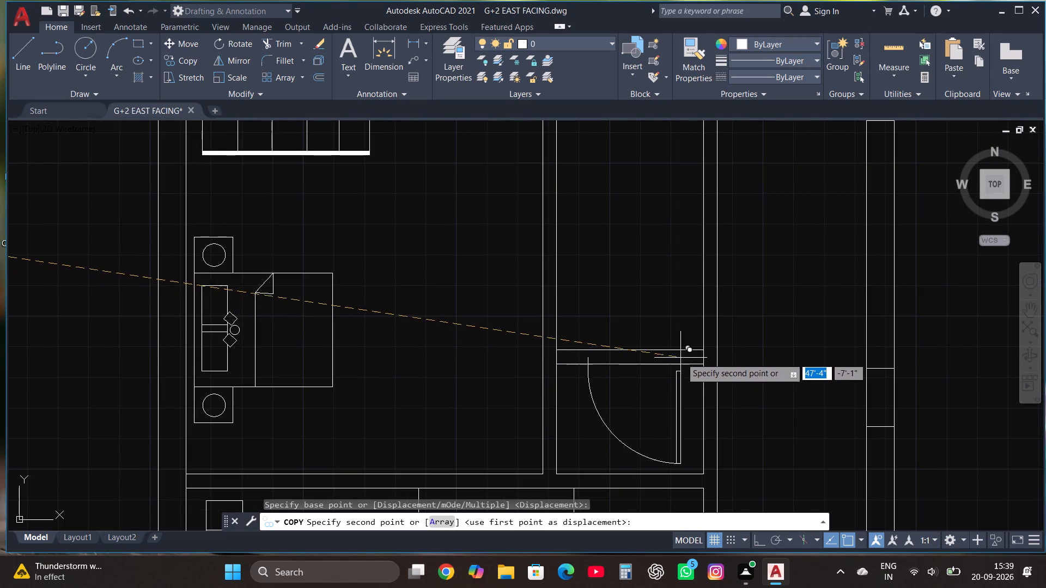
pyautogui.click(684, 350)
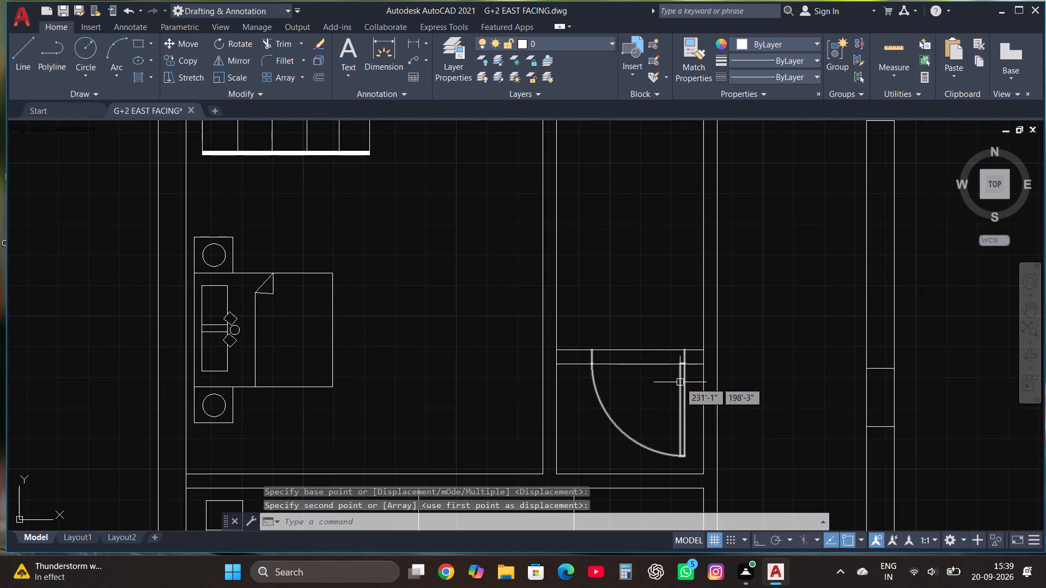
# Scale the copied toilet door down freehand to about 70% size, using its hinge end on the wall's north face as base.
pyautogui.click(681, 382)
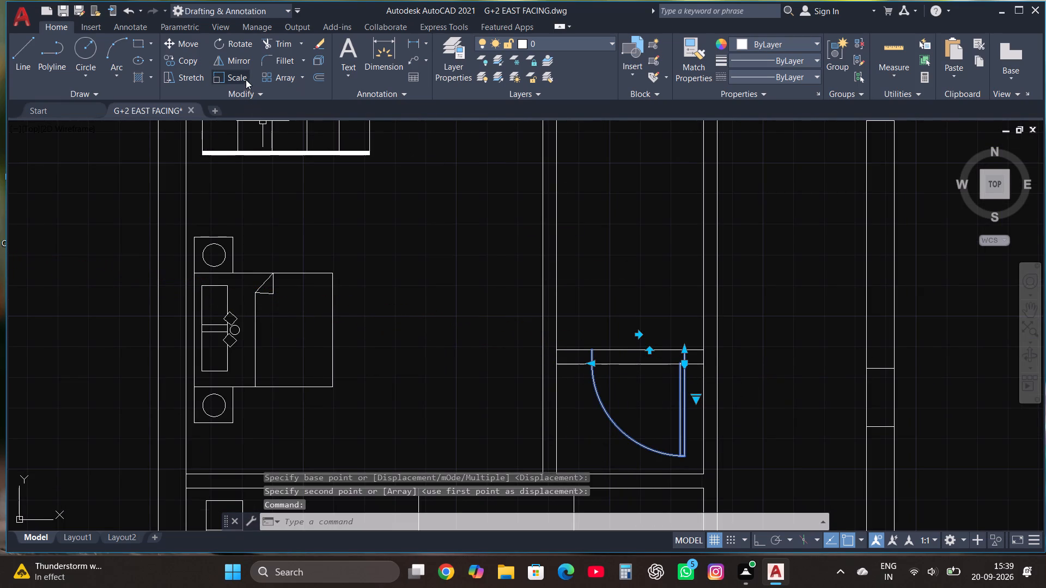
pyautogui.click(246, 79)
pyautogui.click(684, 350)
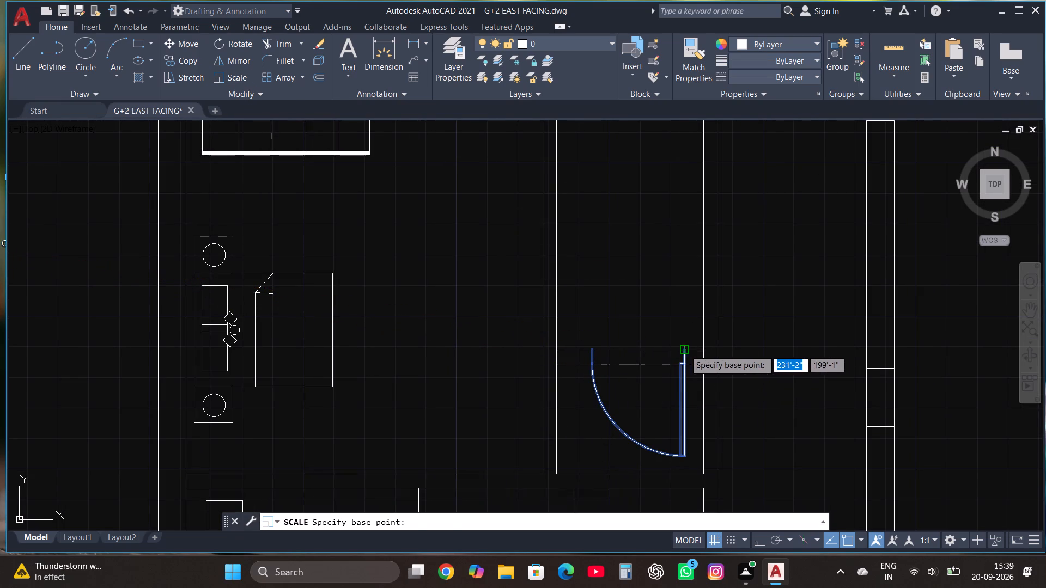
pyautogui.click(672, 386)
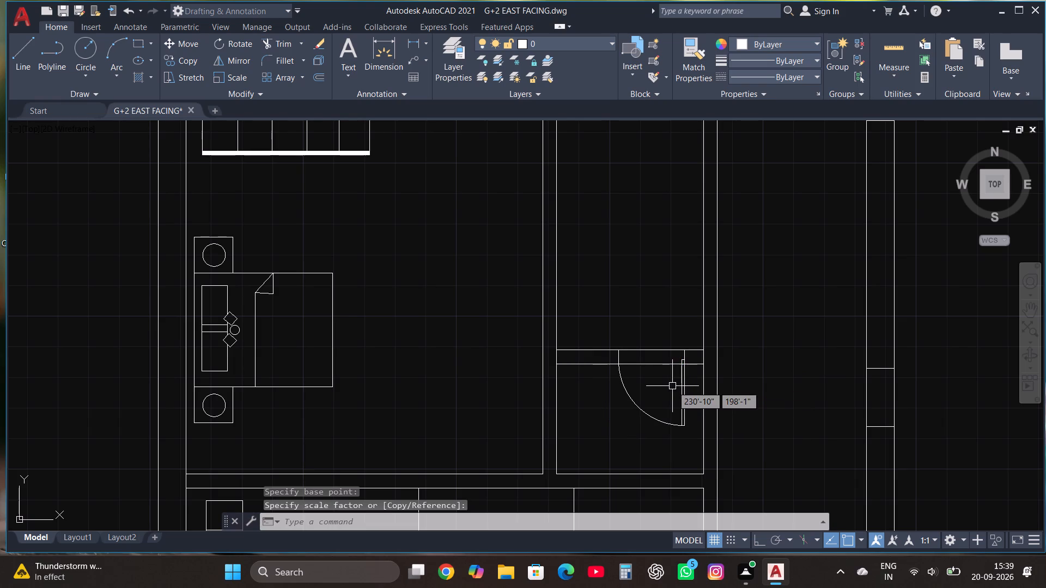
# Copy the reduced door into the small room directly north of it.
pyautogui.scroll(-3, 677, 433)
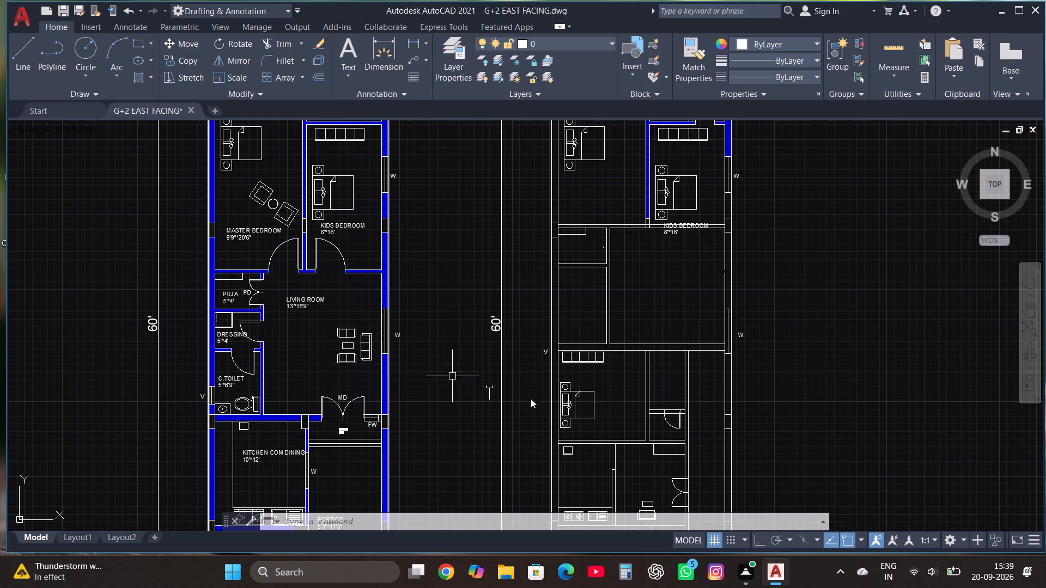
pyautogui.scroll(1, 674, 417)
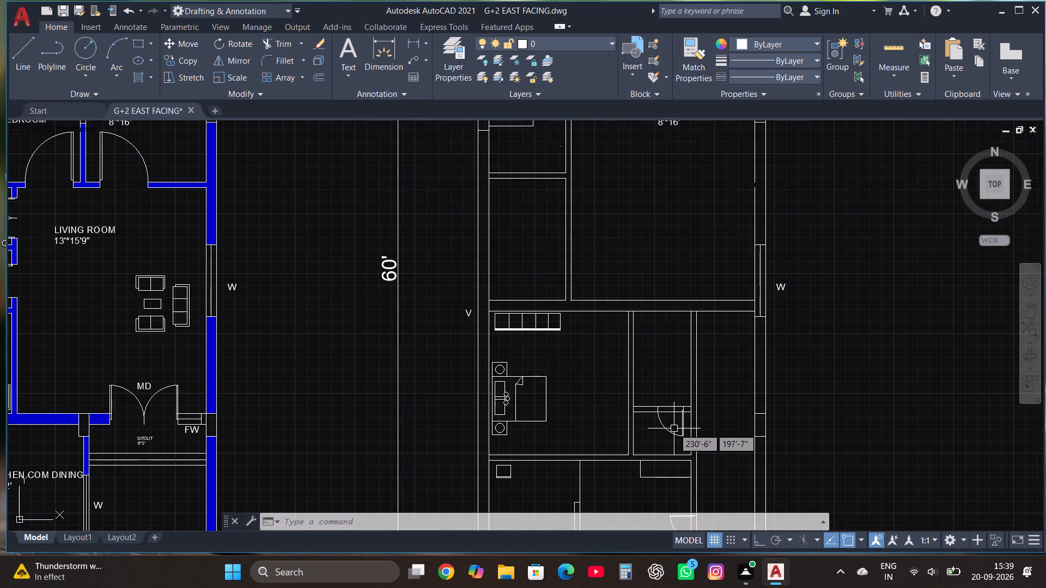
pyautogui.scroll(1, 674, 451)
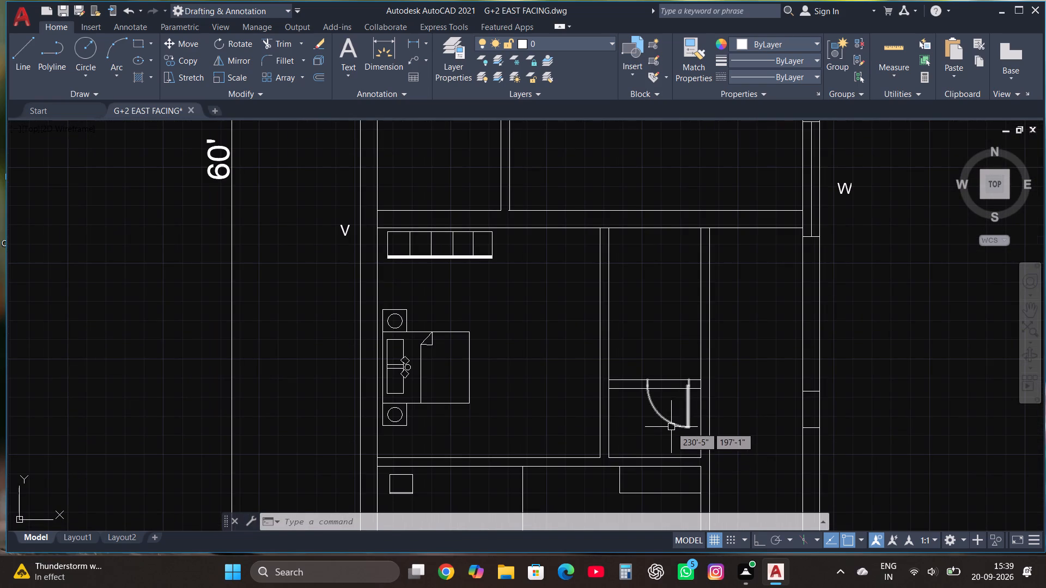
pyautogui.click(671, 427)
pyautogui.click(187, 62)
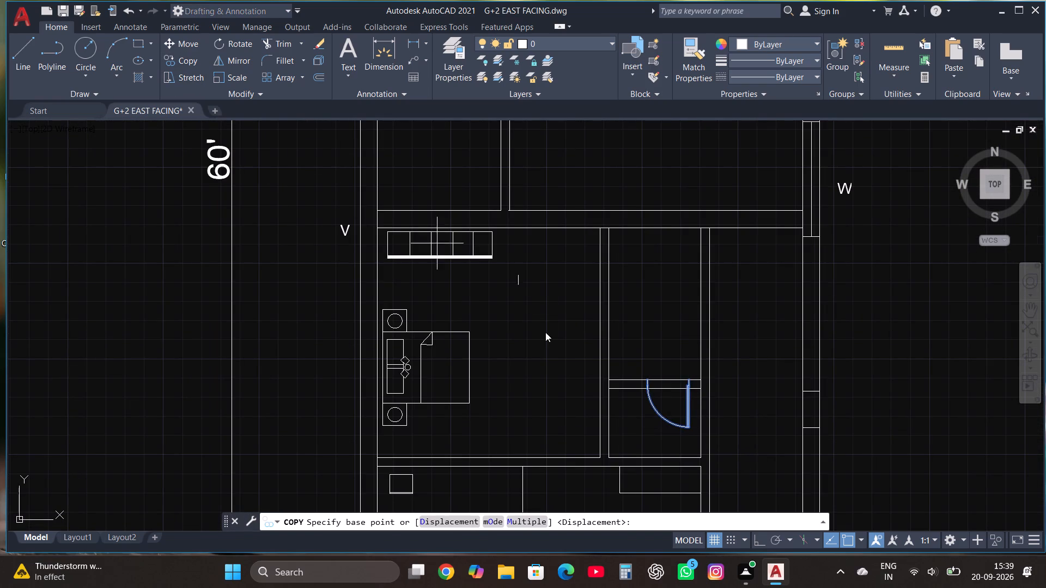
pyautogui.click(649, 394)
pyautogui.click(633, 316)
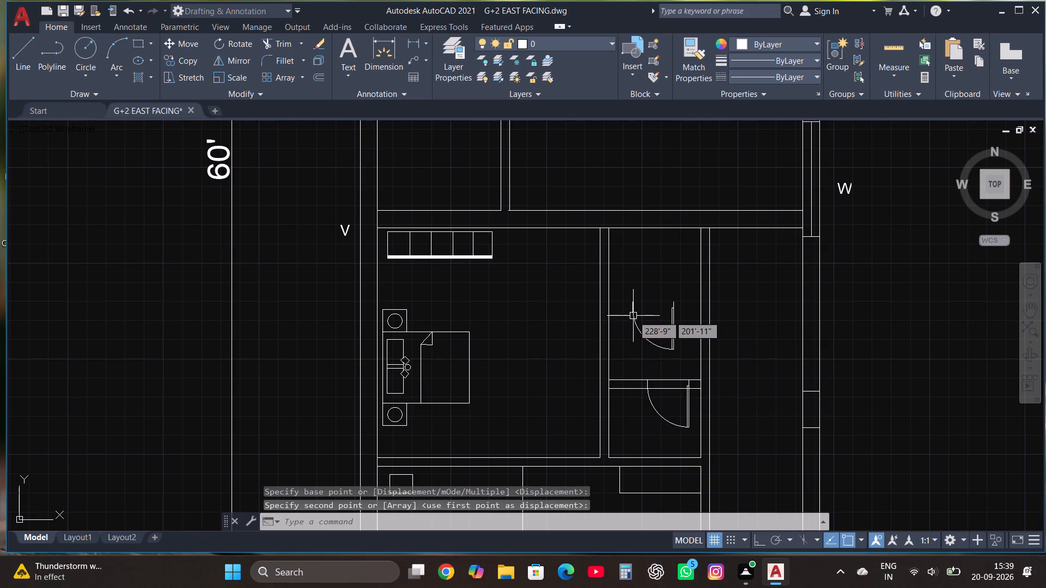
# Rotate the new door copy 90° counterclockwise with Ortho on.
pyautogui.scroll(2, 680, 371)
pyautogui.click(654, 321)
pyautogui.click(627, 273)
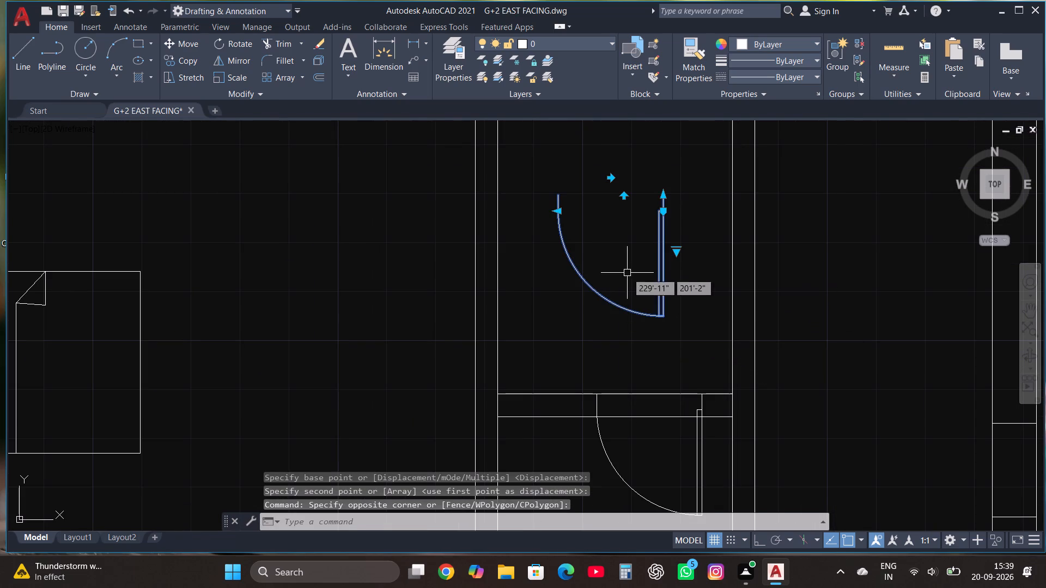
pyautogui.click(232, 39)
pyautogui.click(681, 237)
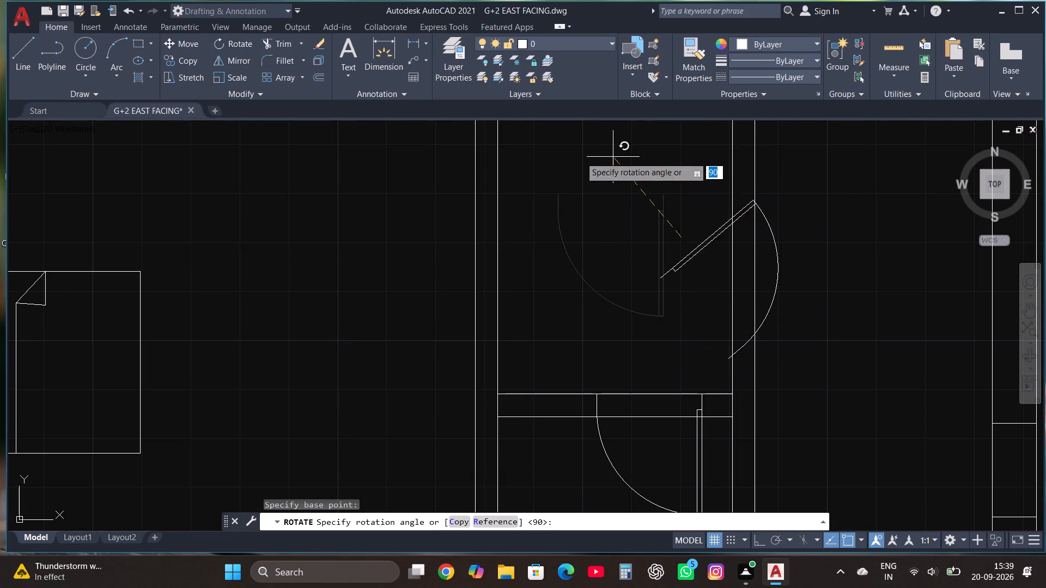
pyautogui.press('F8')
pyautogui.click(667, 186)
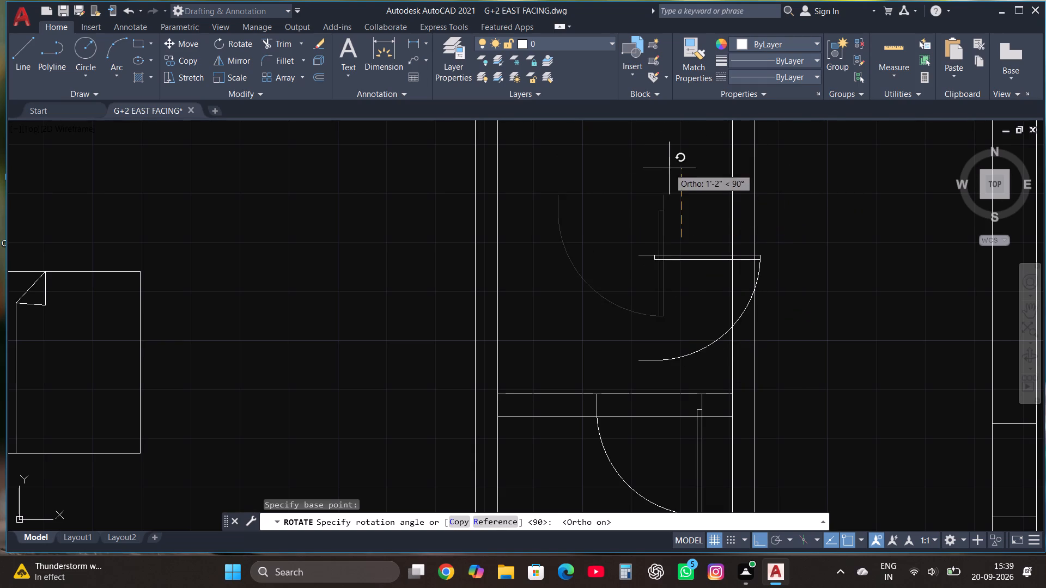
pyautogui.click(669, 168)
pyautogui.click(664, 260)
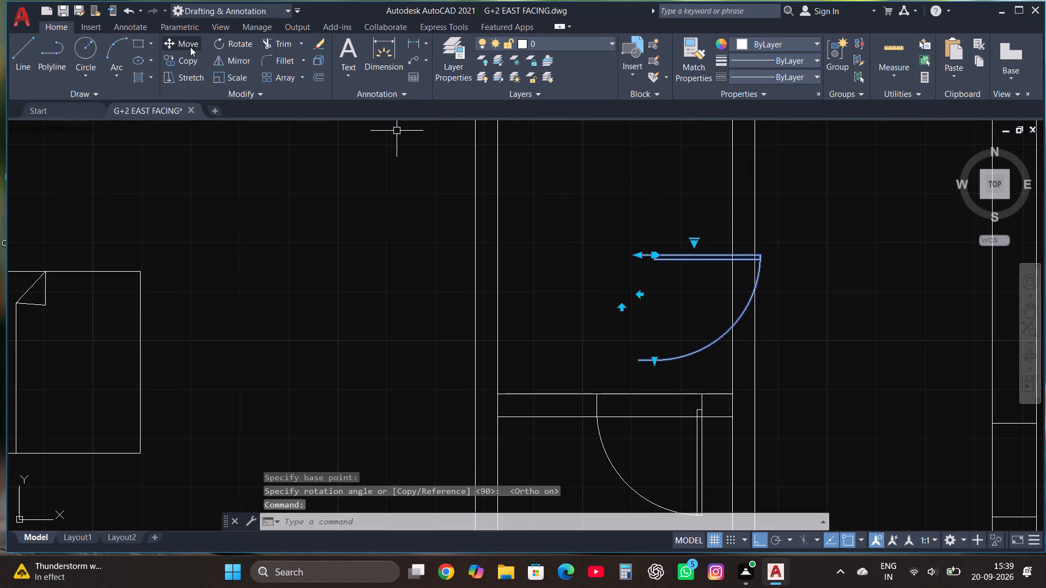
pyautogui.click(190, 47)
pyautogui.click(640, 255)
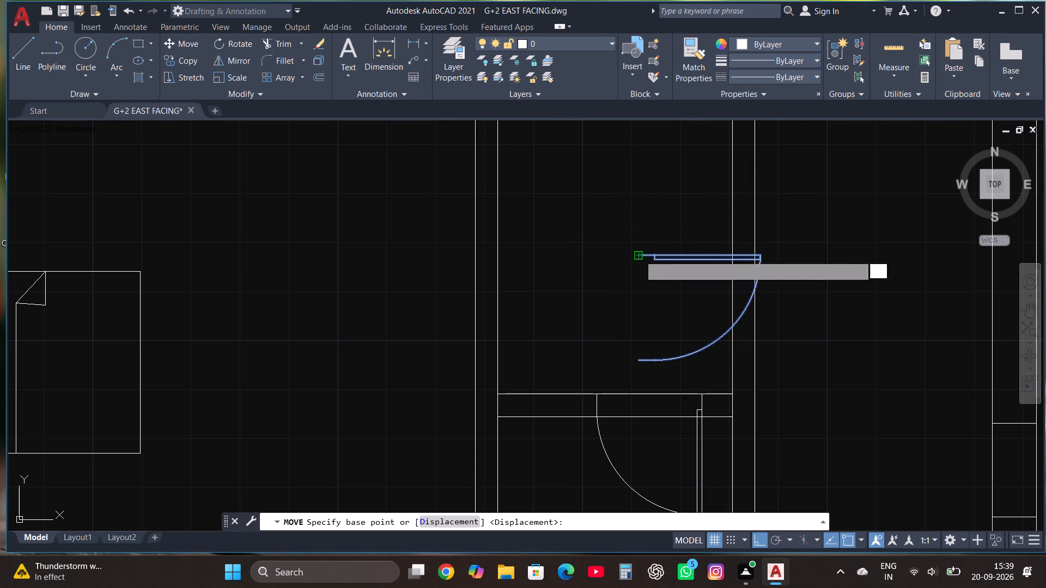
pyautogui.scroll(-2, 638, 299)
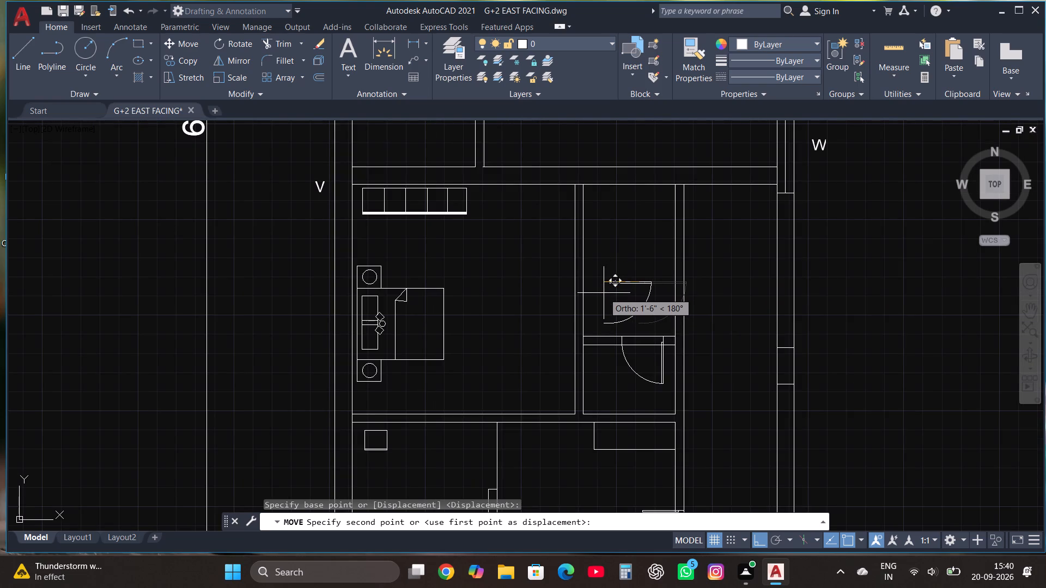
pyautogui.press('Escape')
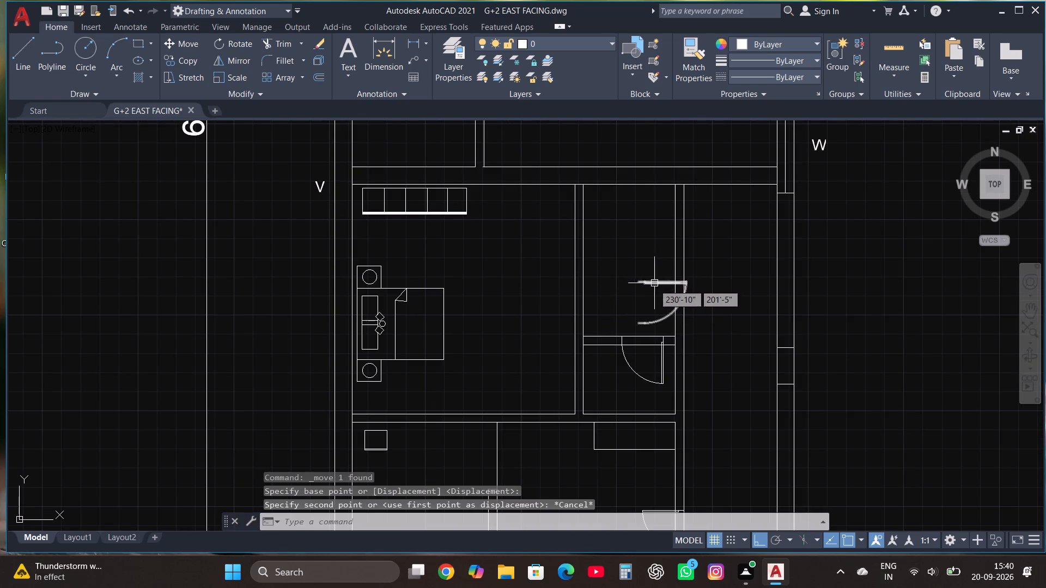
# Mirror the rotated door about a horizontal line just north of it, erasing the source door.
pyautogui.click(653, 285)
pyautogui.click(233, 60)
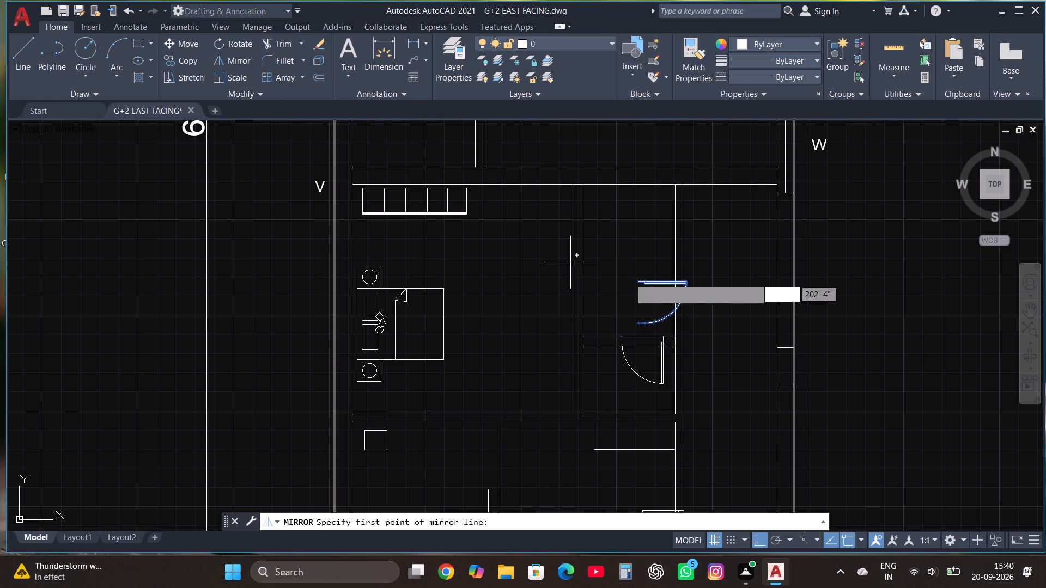
pyautogui.click(653, 267)
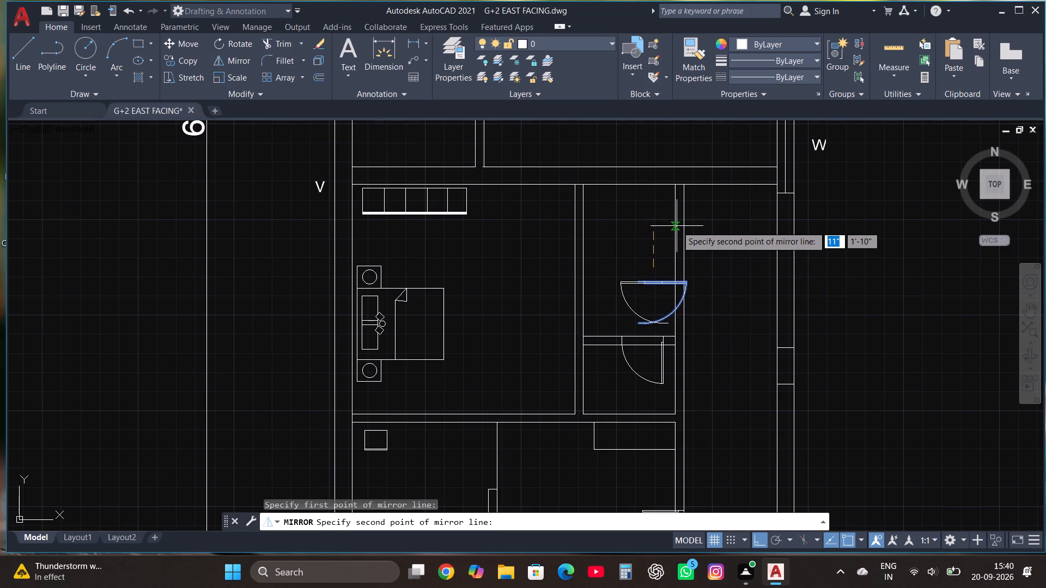
pyautogui.click(707, 244)
pyautogui.moveTo(730, 278); pyautogui.dragTo(707, 244)
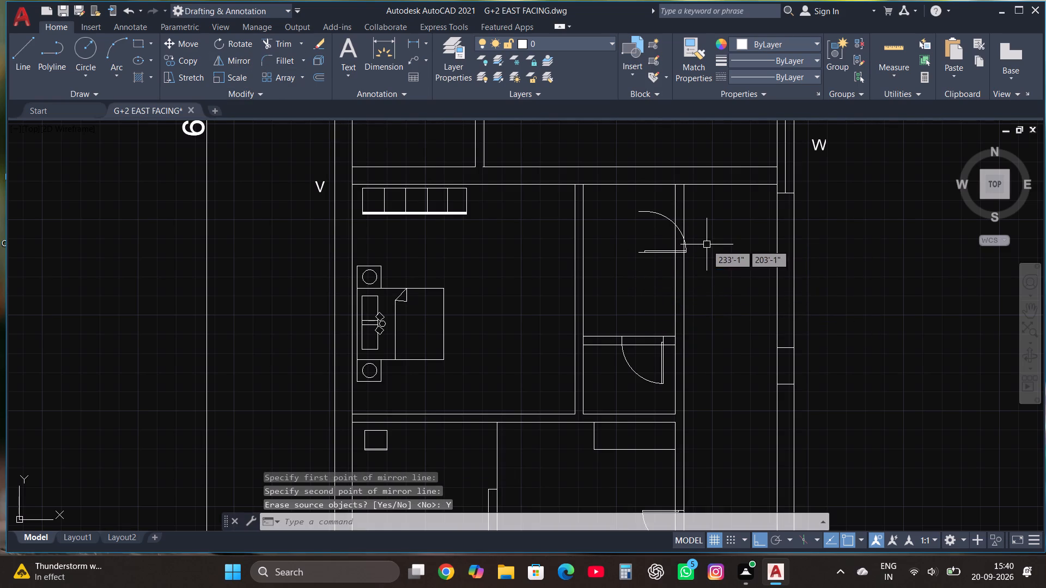
# Move the mirrored door by its free end, with Ortho off, onto the wall between the bedroom and the small room, just north of the toilet.
pyautogui.click(651, 250)
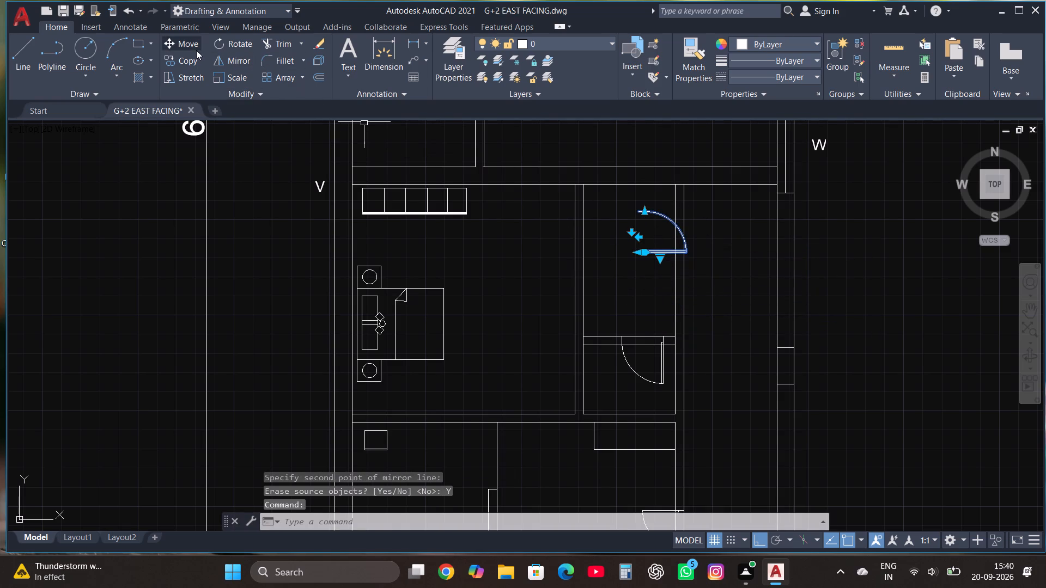
pyautogui.click(194, 45)
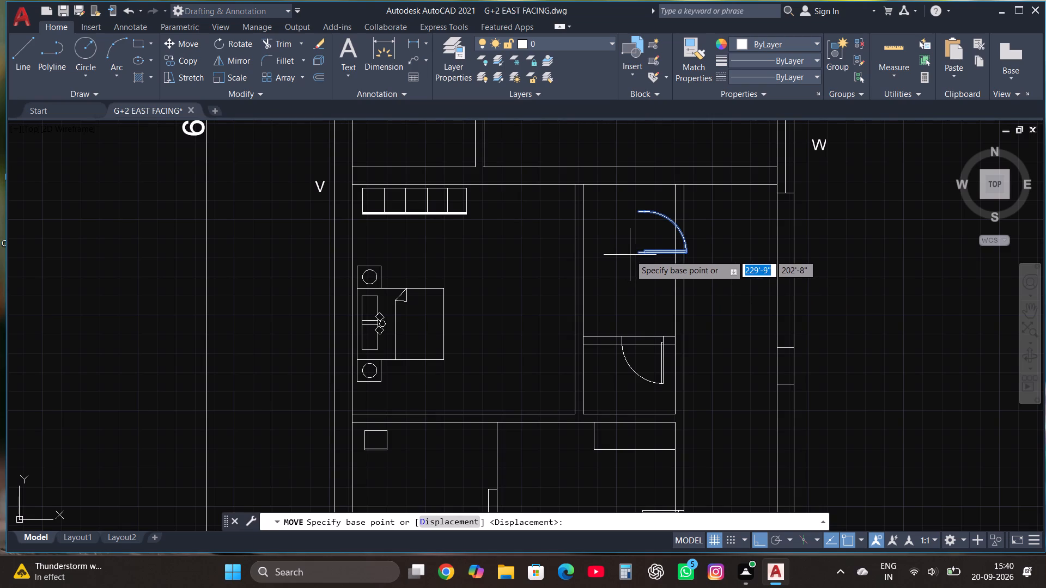
pyautogui.click(638, 253)
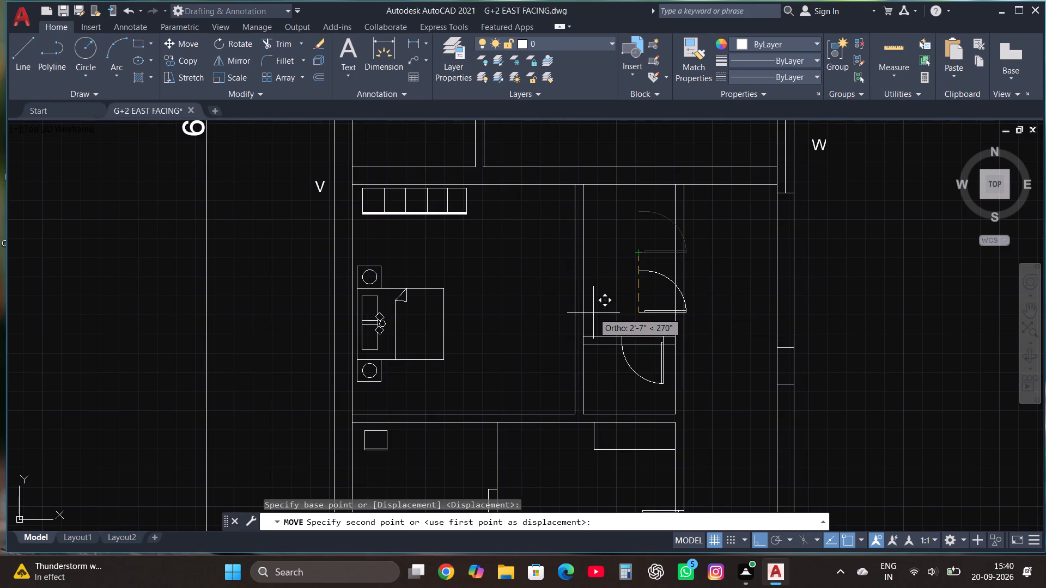
pyautogui.press('F8')
pyautogui.scroll(2, 585, 296)
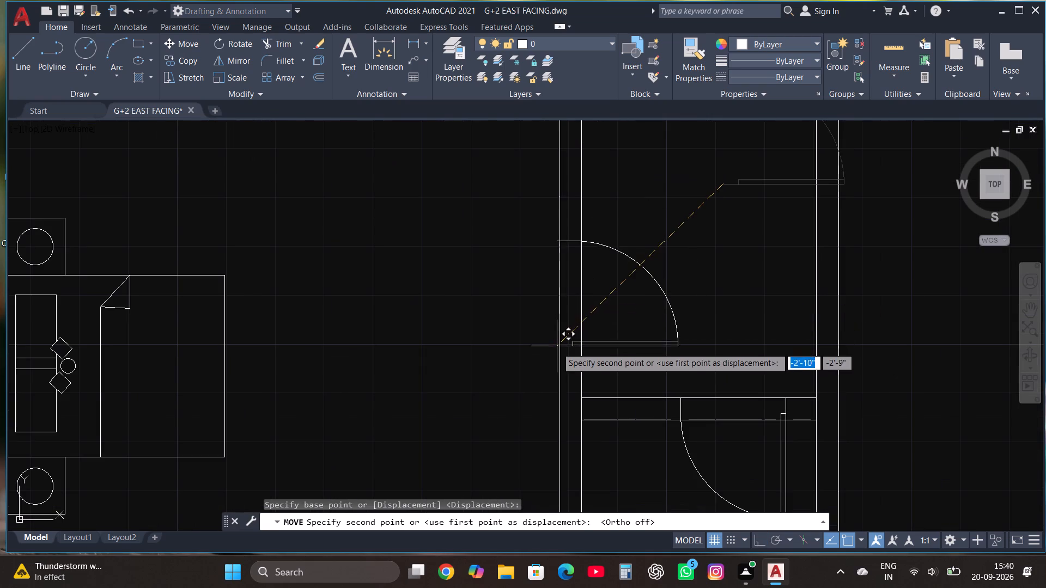
pyautogui.click(560, 363)
# Copy the master bedroom door from the original plan onto the furnished bedroom's south wall in the adapted plan, near its east end.
pyautogui.scroll(-3, 610, 277)
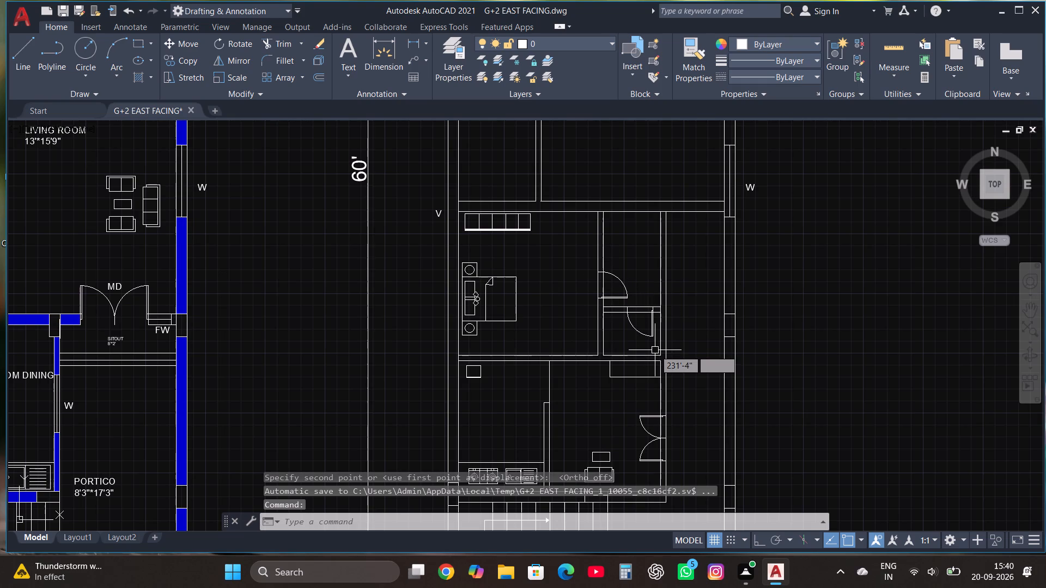
pyautogui.scroll(-1, 656, 315)
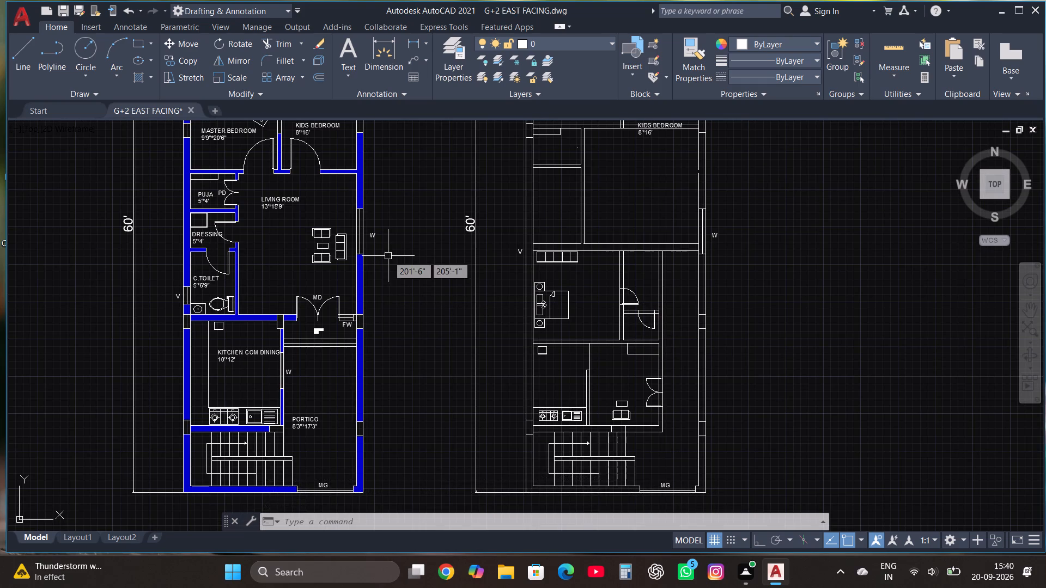
pyautogui.click(251, 150)
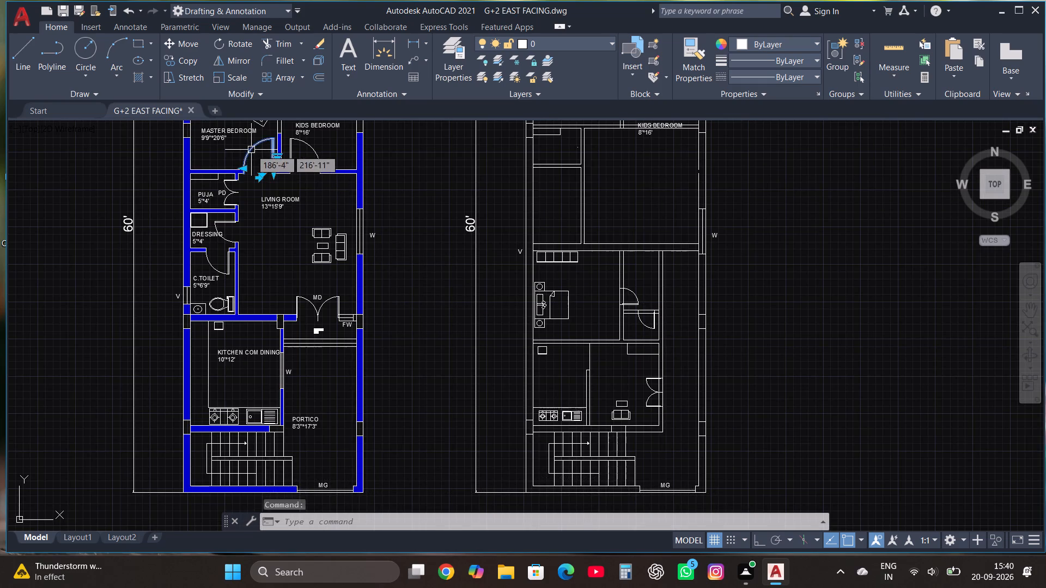
pyautogui.click(187, 58)
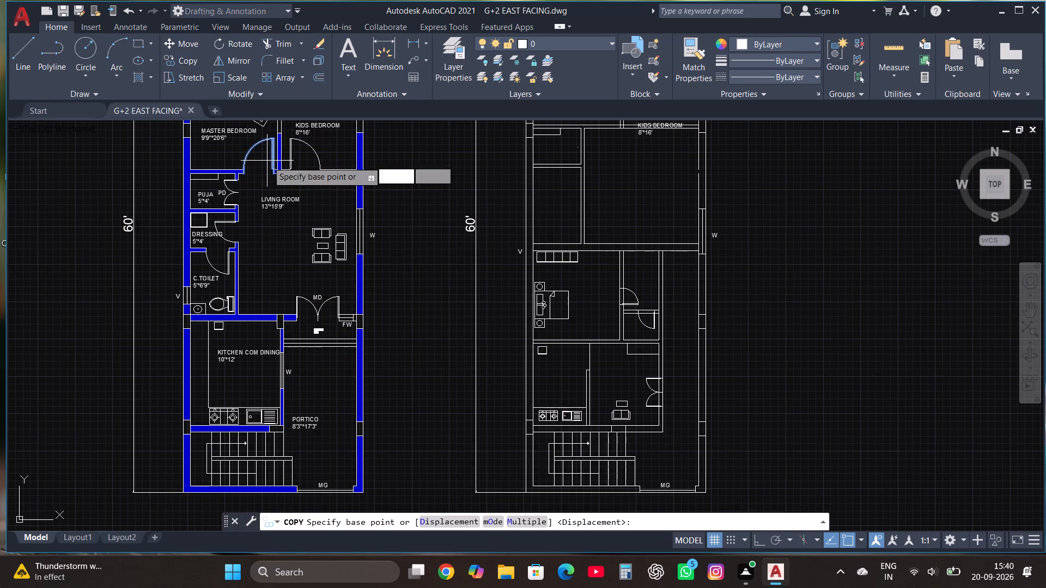
pyautogui.click(272, 173)
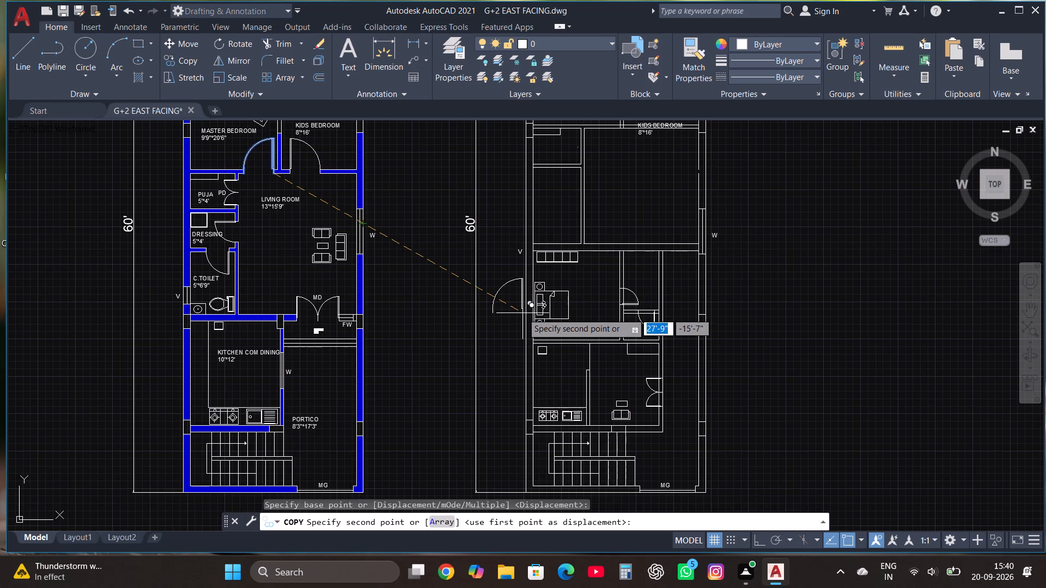
pyautogui.scroll(2, 628, 352)
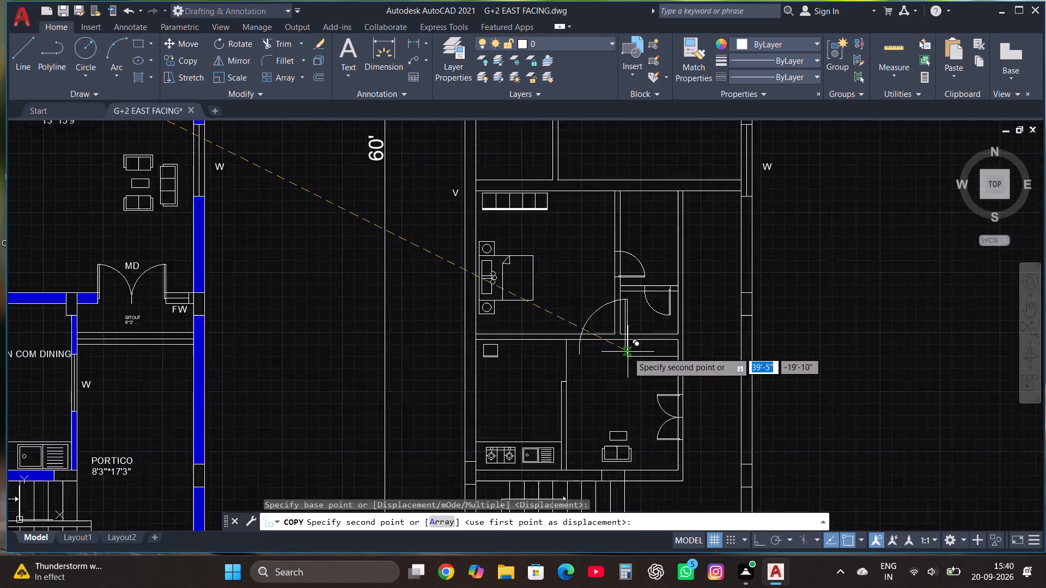
pyautogui.click(602, 330)
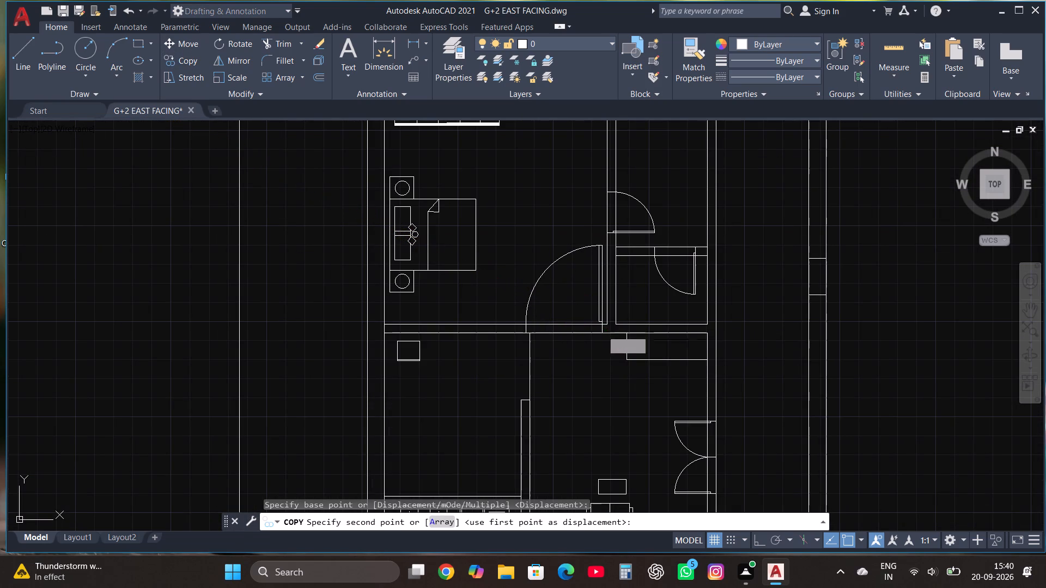
# Scale the copied bedroom door down freehand to about 70% size, using its hinge end on the wall's south face as base.
pyautogui.click(600, 249)
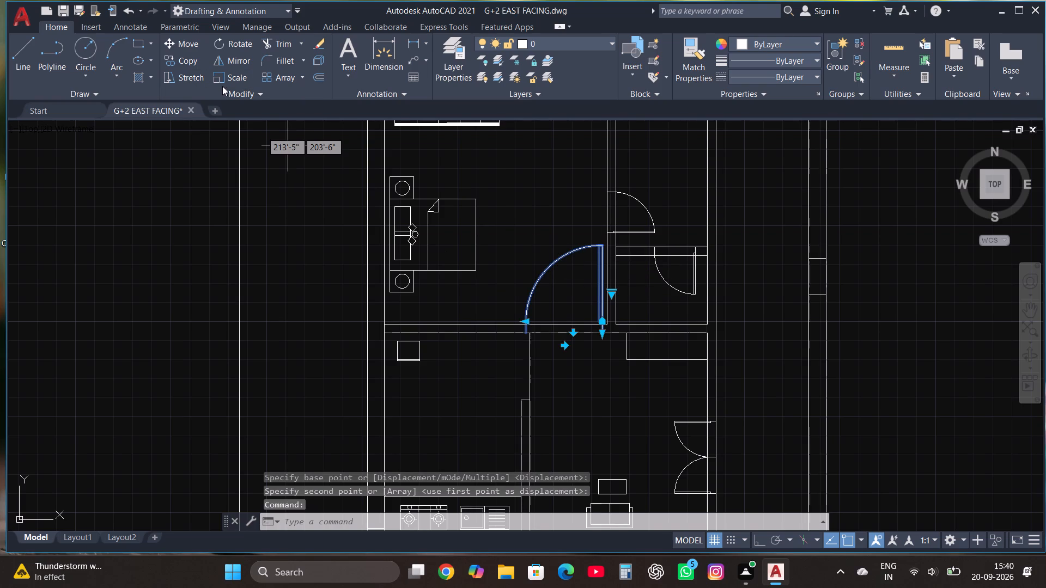
pyautogui.click(230, 77)
pyautogui.click(599, 333)
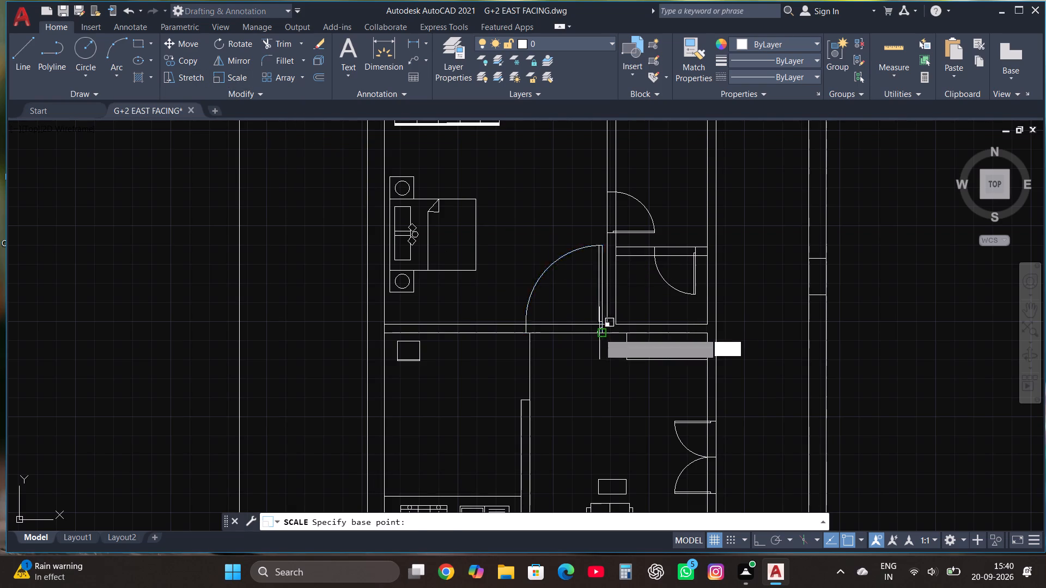
pyautogui.click(591, 304)
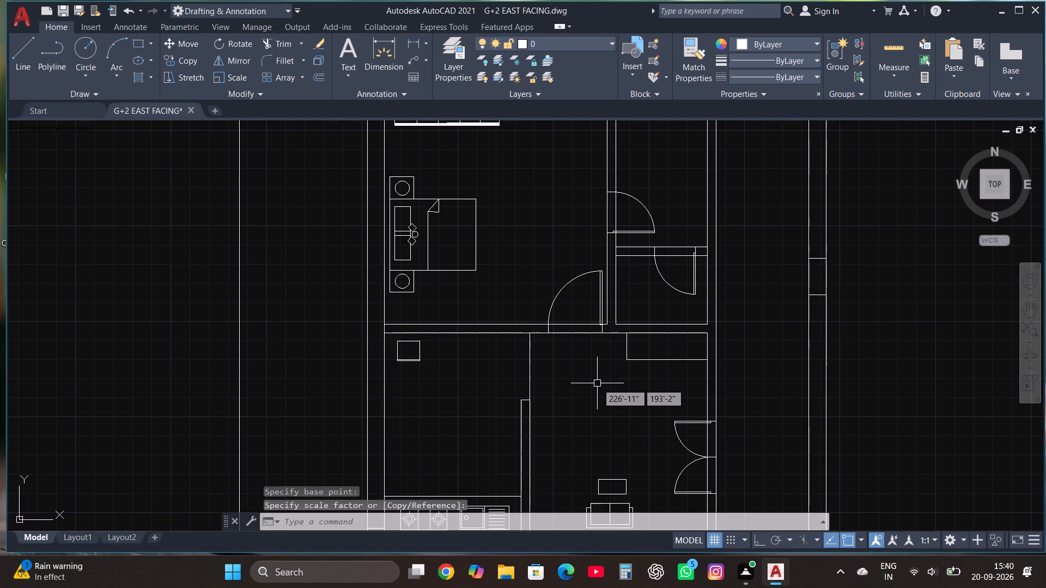
# Copy the main double door (MD) from the original plan into the empty space east of the adapted plan.
pyautogui.scroll(1, 597, 383)
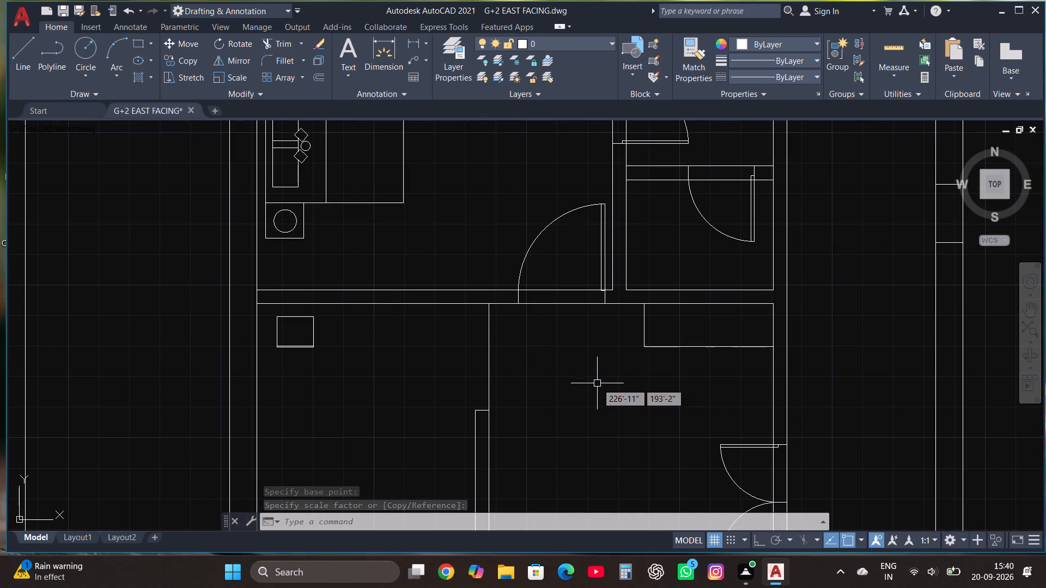
pyautogui.scroll(-2, 607, 414)
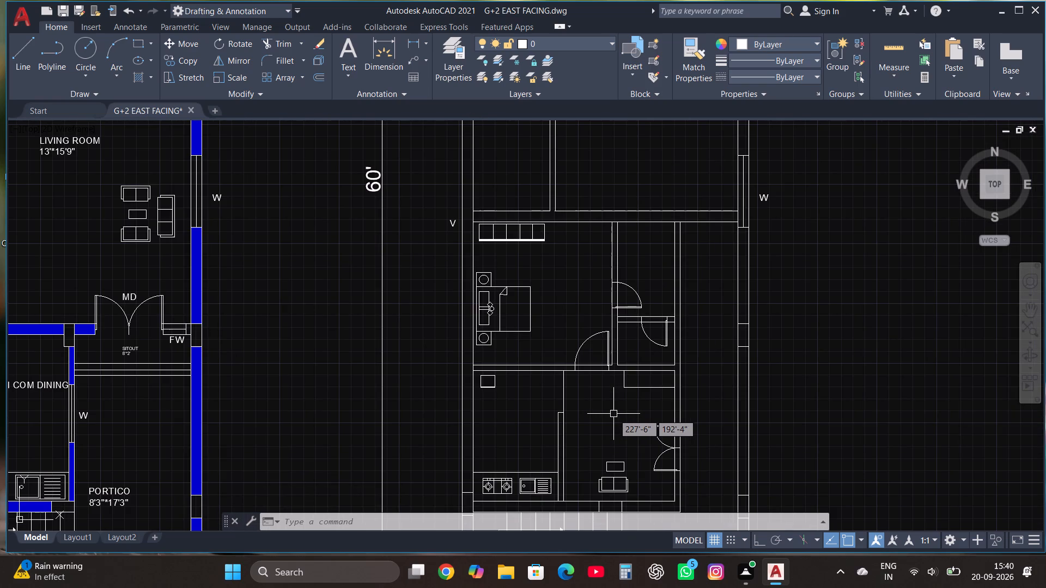
pyautogui.scroll(-1, 613, 414)
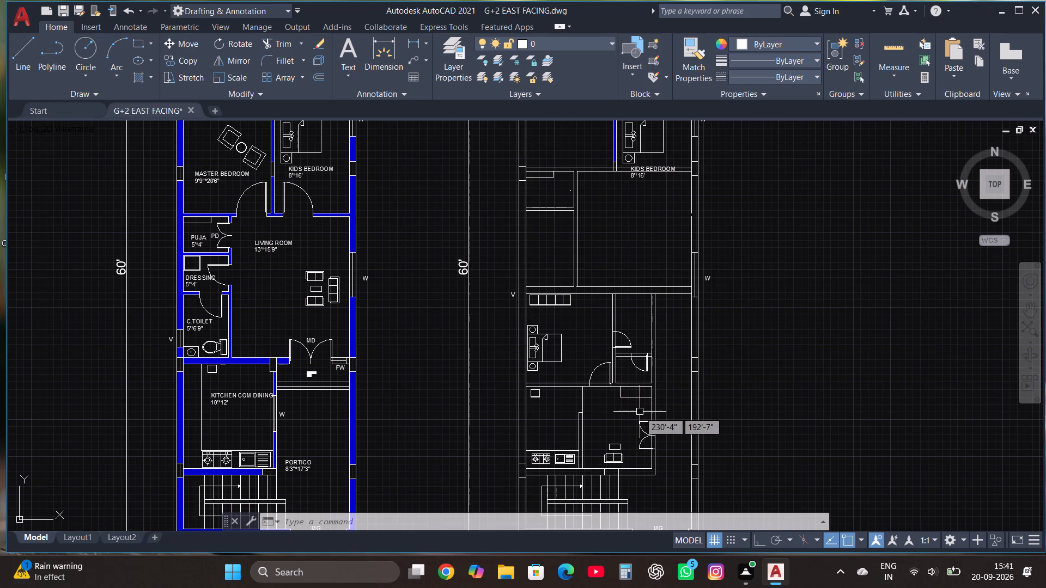
pyautogui.scroll(1, 694, 301)
pyautogui.scroll(-1, 686, 345)
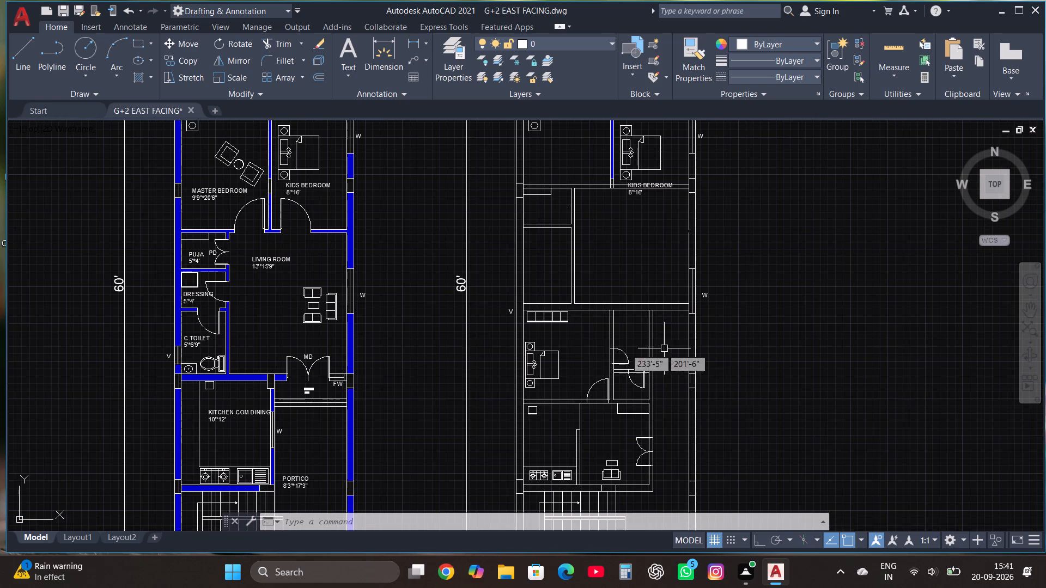
pyautogui.moveTo(317, 380); pyautogui.dragTo(312, 378)
pyautogui.click(305, 372)
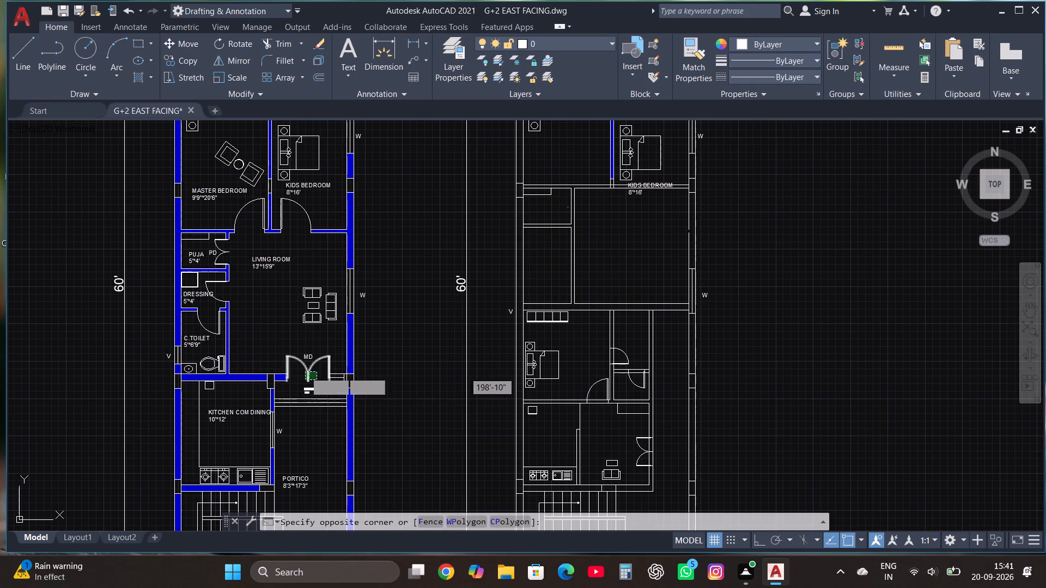
pyautogui.click(180, 64)
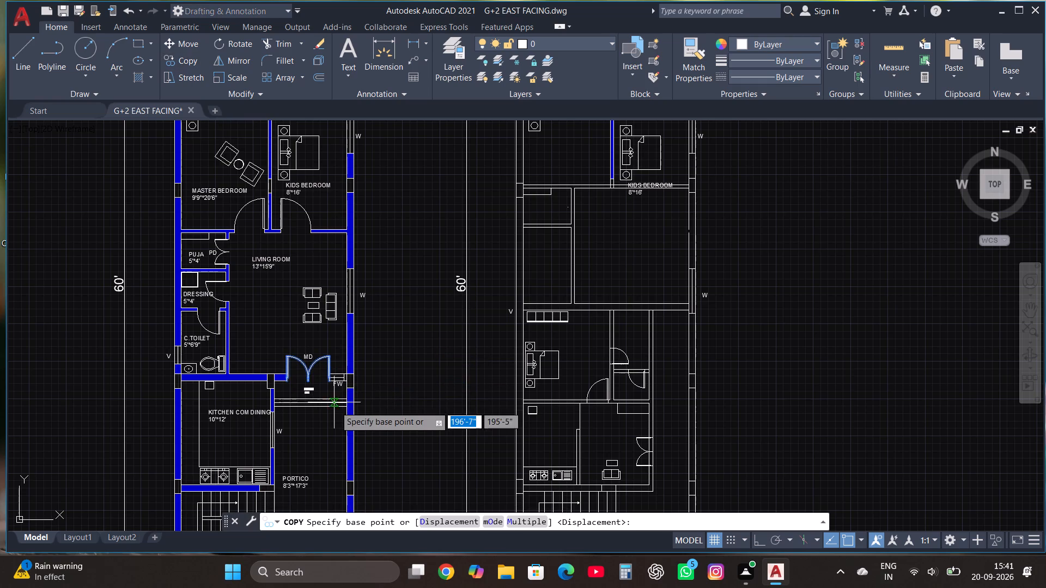
pyautogui.click(331, 382)
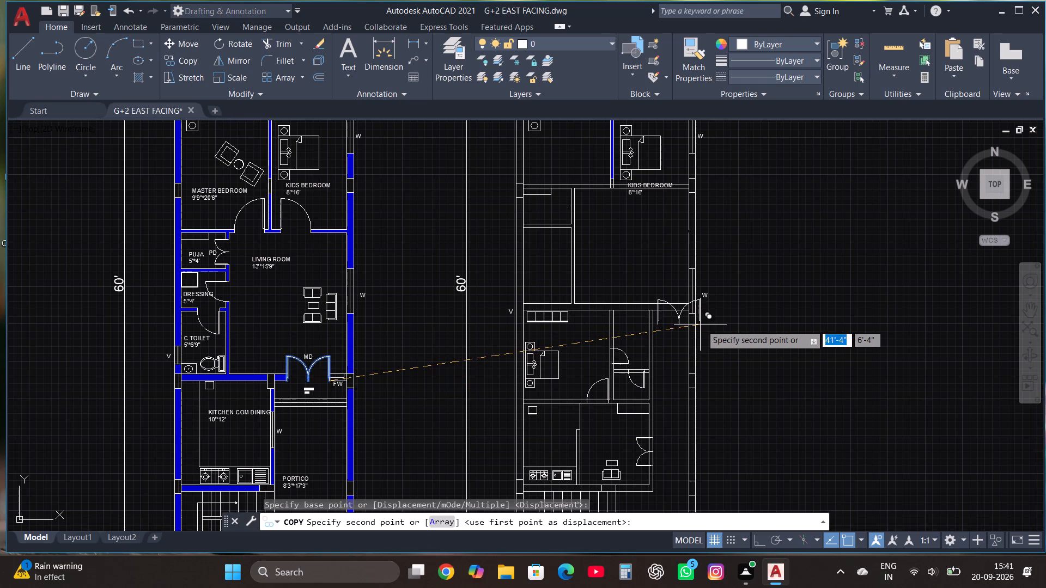
pyautogui.click(776, 344)
# Scale the copied double door down freehand to about 83% size, using the west leaf's hinge end as base.
pyautogui.scroll(1, 776, 344)
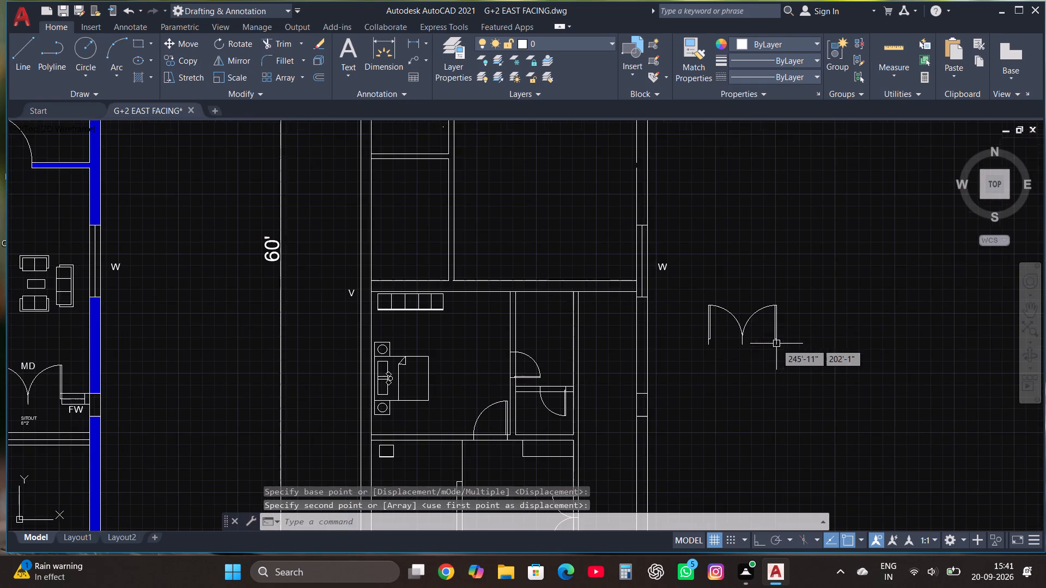
pyautogui.click(673, 352)
pyautogui.click(798, 289)
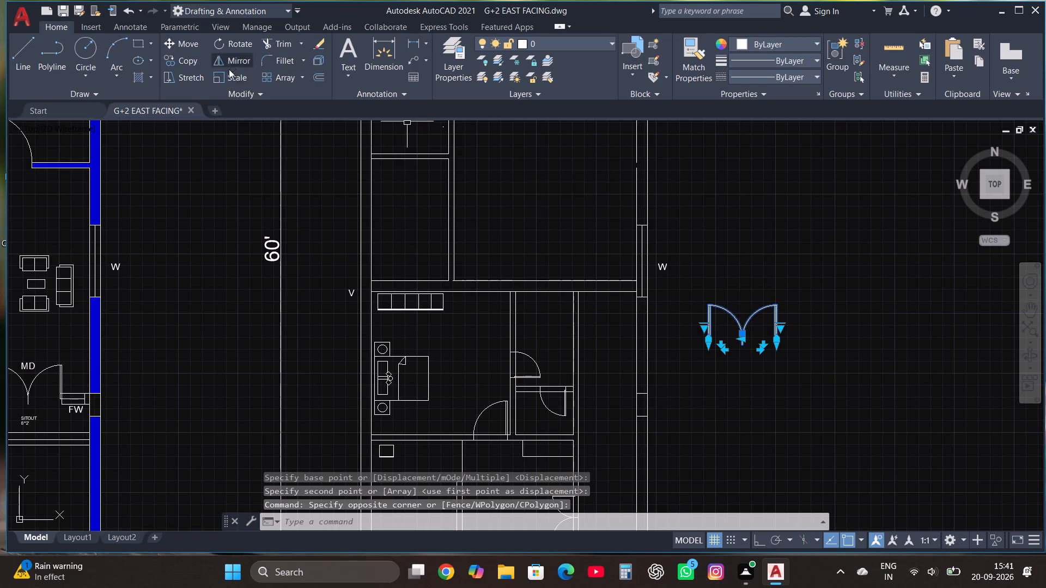
pyautogui.click(230, 75)
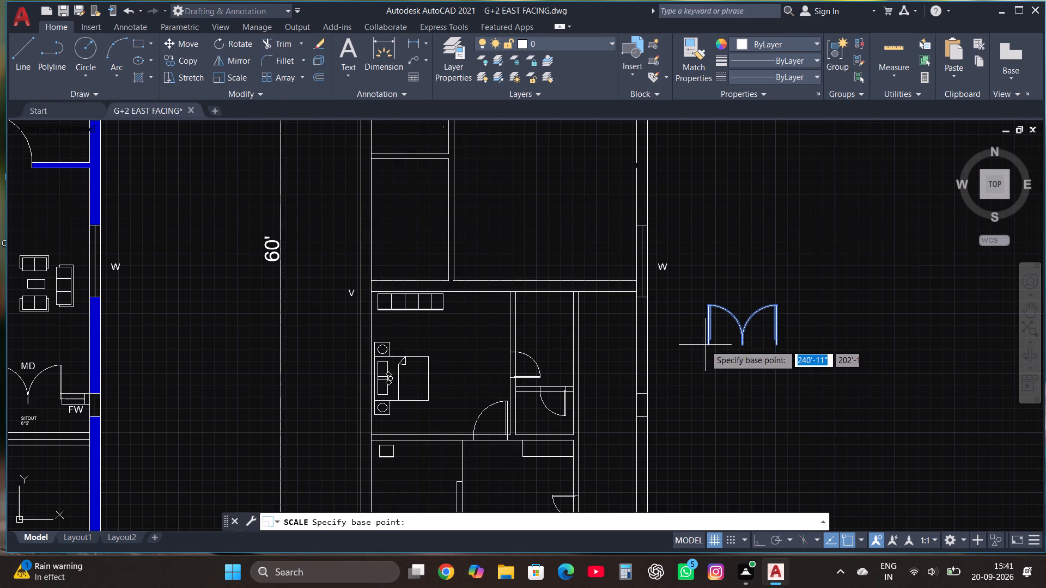
pyautogui.click(708, 345)
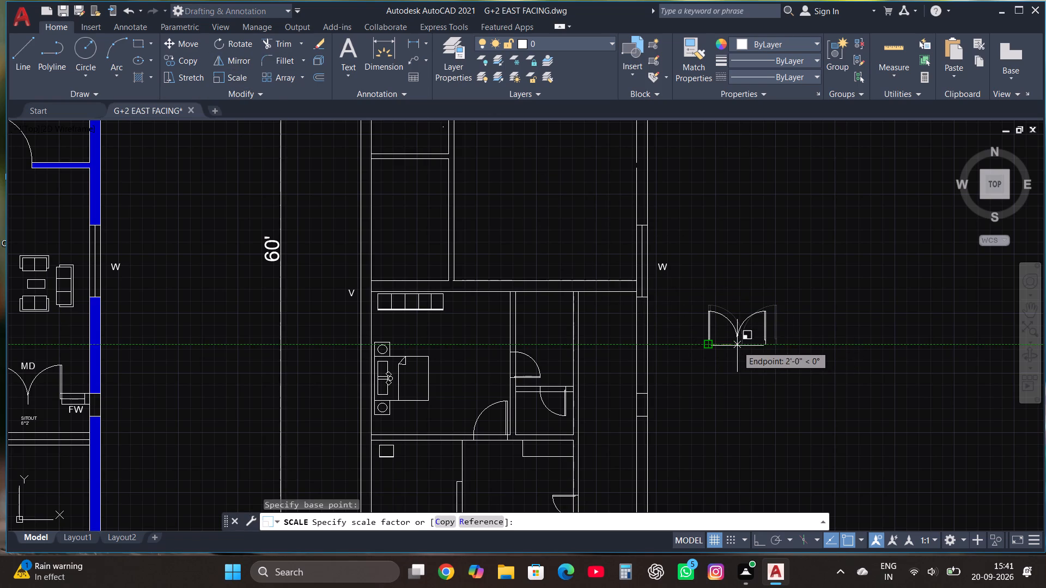
pyautogui.click(737, 346)
# Move the reduced double door by its east hinge end onto the large room's south wall, just west of the exterior east wall.
pyautogui.moveTo(680, 354); pyautogui.dragTo(684, 345)
pyautogui.click(788, 299)
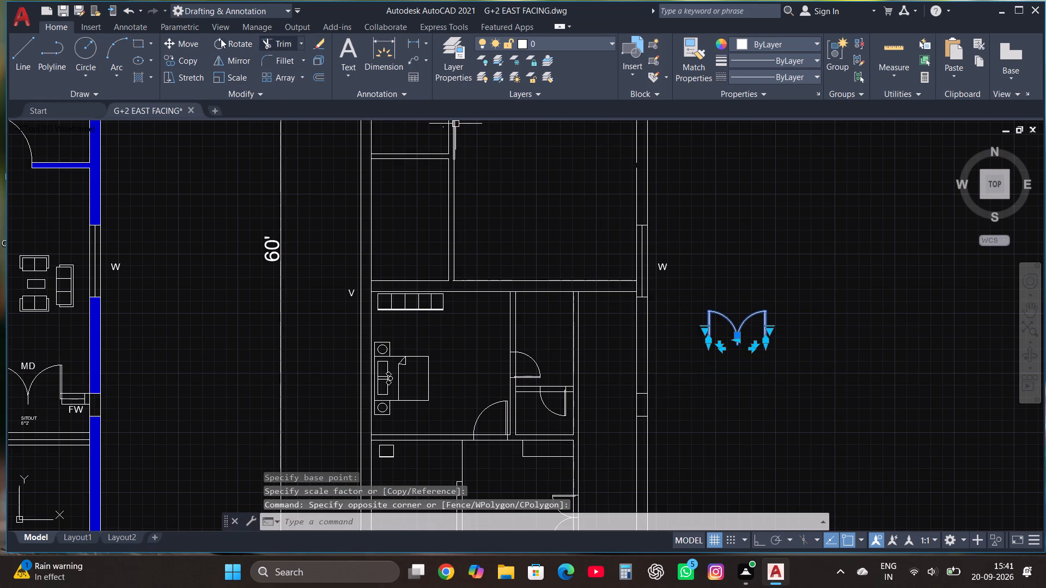
pyautogui.click(181, 47)
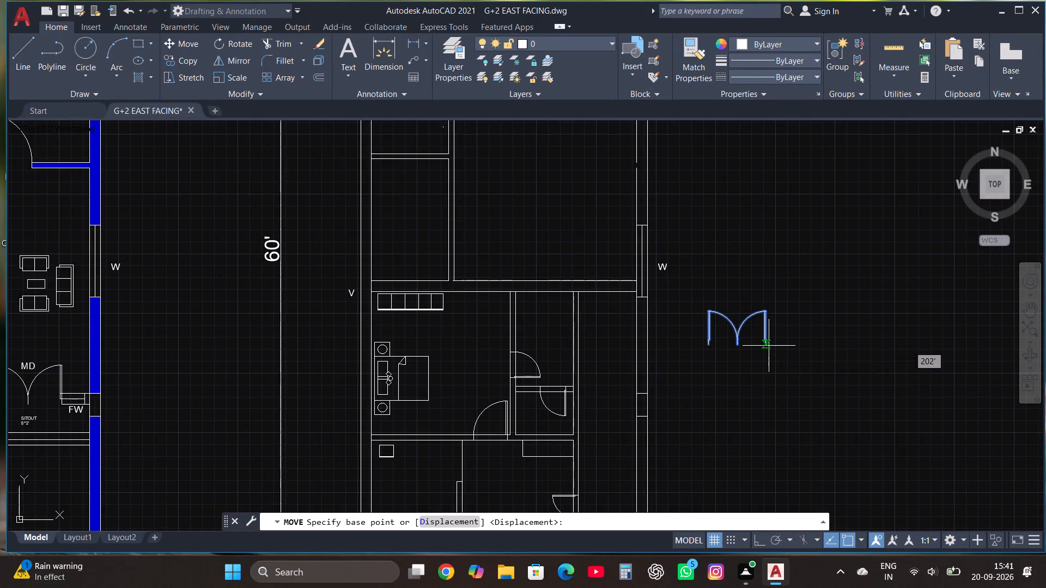
pyautogui.scroll(3, 767, 350)
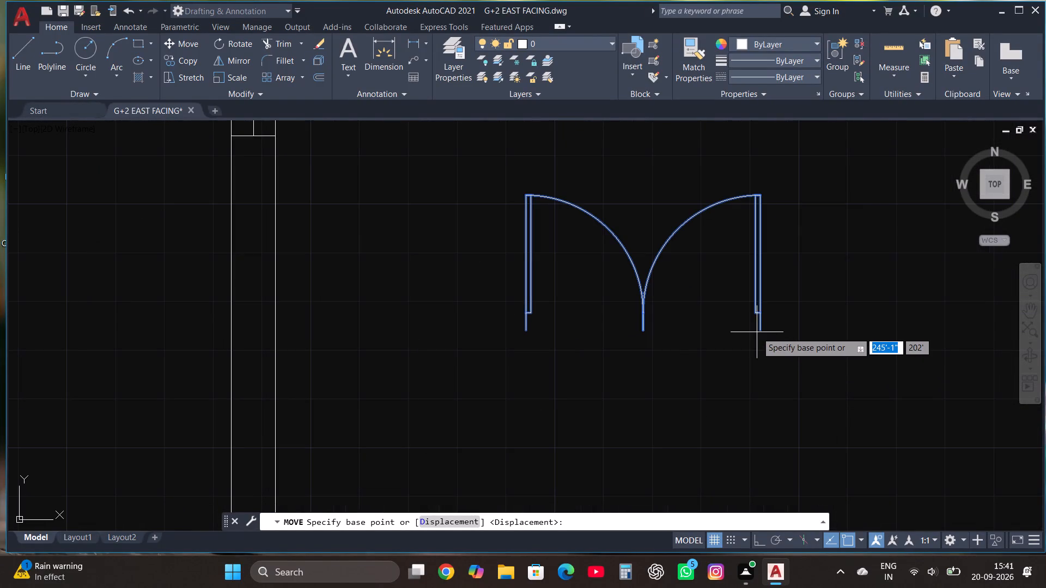
pyautogui.click(761, 332)
pyautogui.scroll(-2, 761, 347)
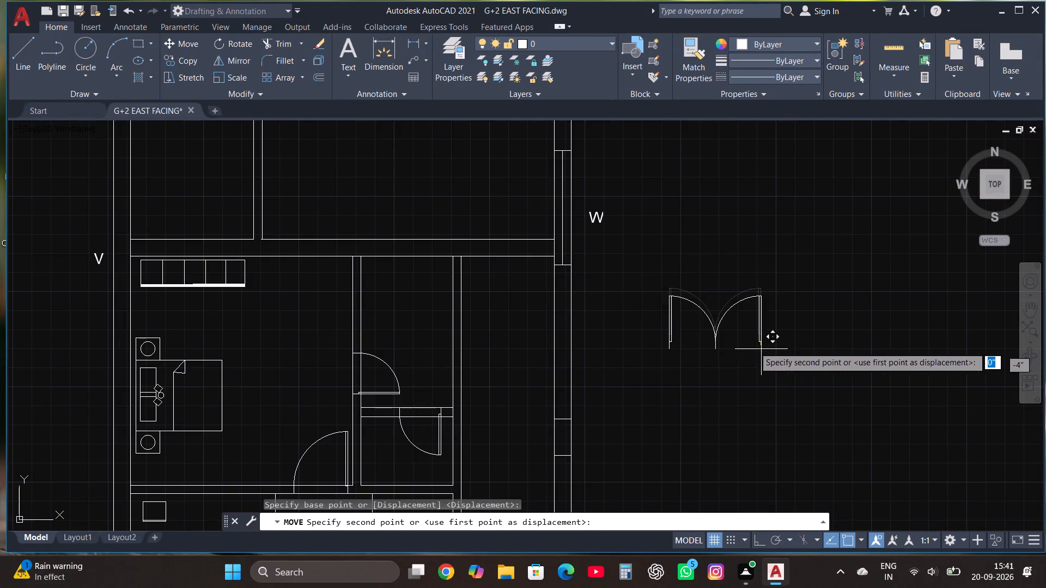
pyautogui.scroll(2, 536, 250)
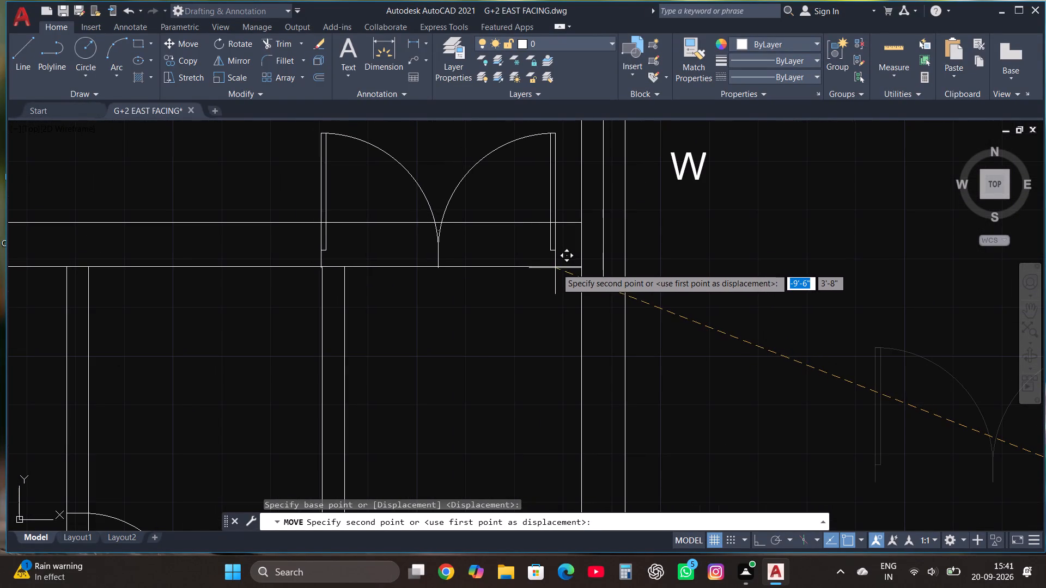
pyautogui.click(560, 268)
# Scale the placed double door down again freehand to about 83% size, using its east hinge end on the wall's south face as base.
pyautogui.scroll(-1, 558, 295)
pyautogui.scroll(1, 518, 265)
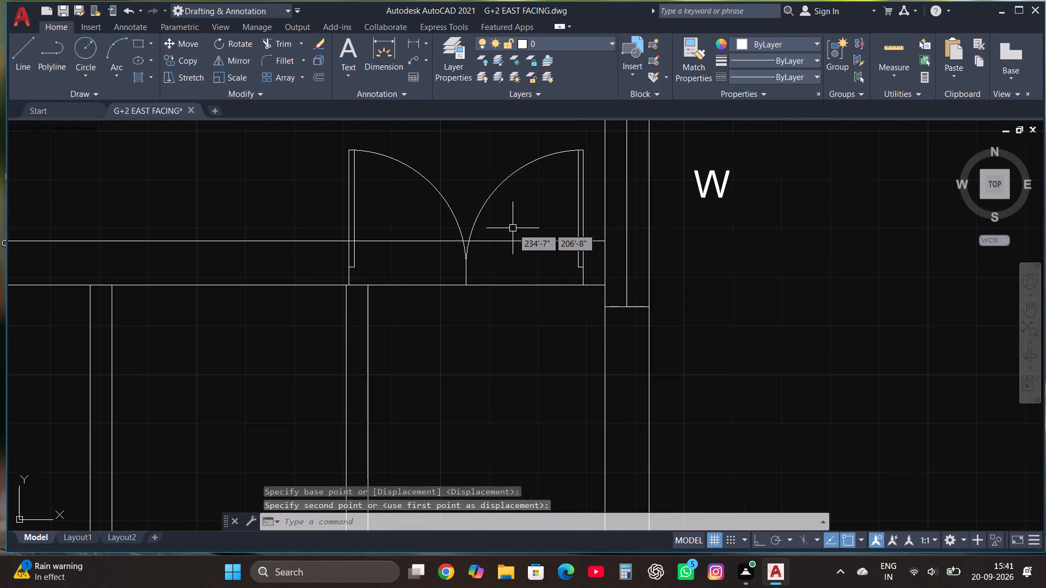
pyautogui.click(522, 216)
pyautogui.click(397, 186)
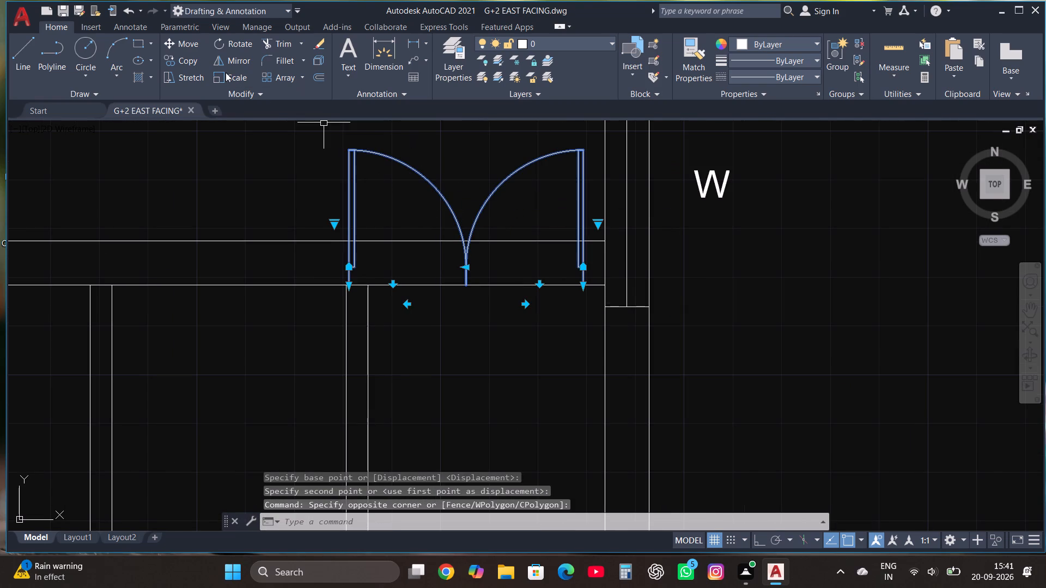
pyautogui.click(230, 72)
pyautogui.click(588, 287)
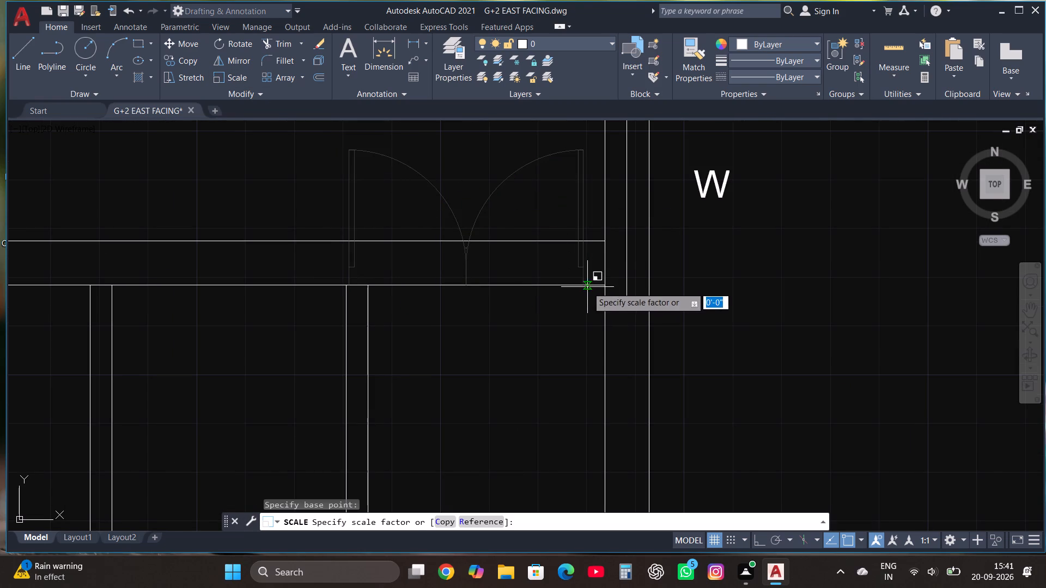
pyautogui.click(510, 228)
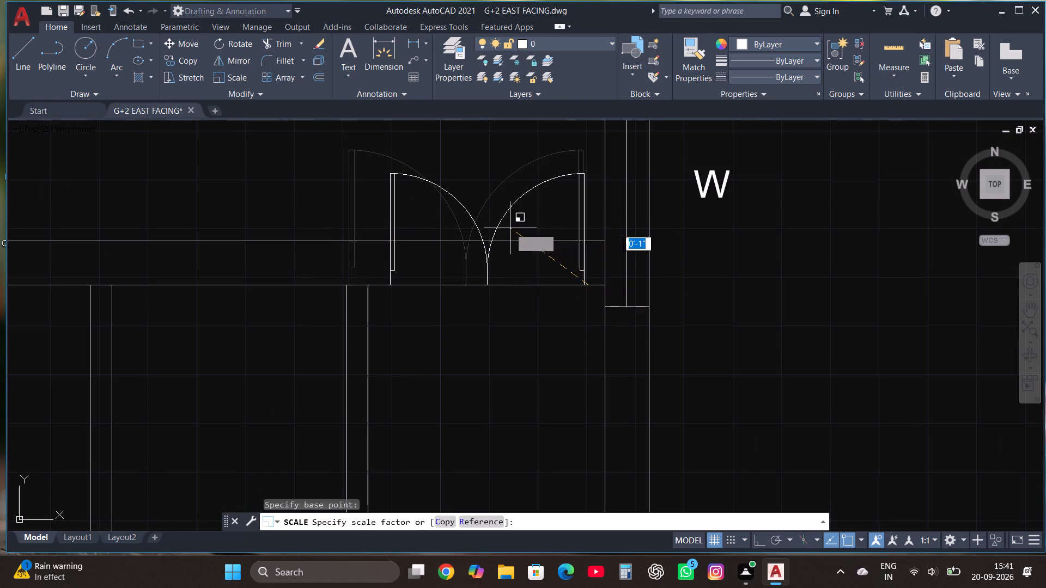
pyautogui.scroll(-1, 698, 269)
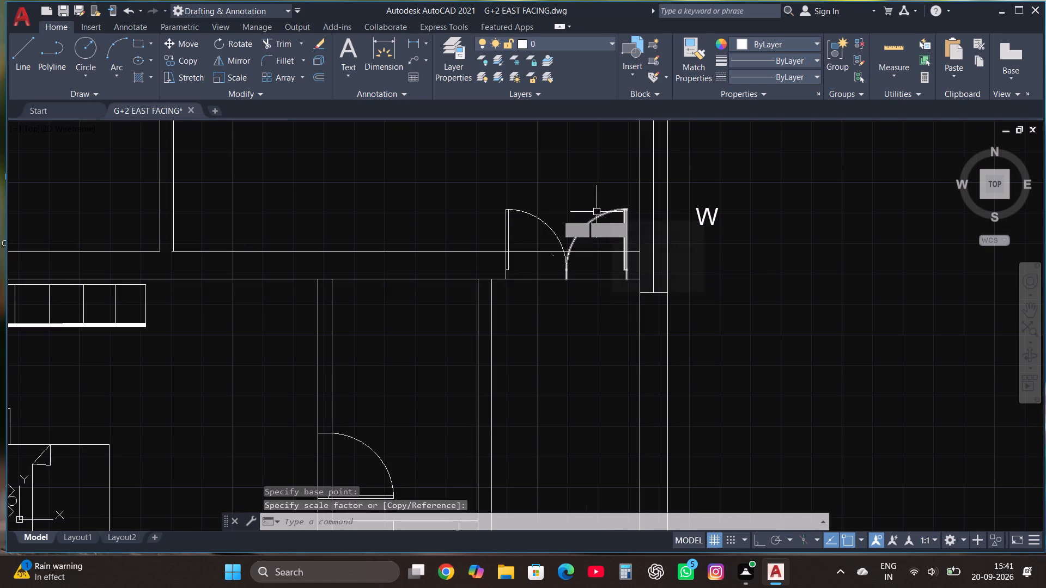
# Trim the large room's south wall lines across the new double door's opening and clear the leftover stubs around its leaves.
pyautogui.click(283, 47)
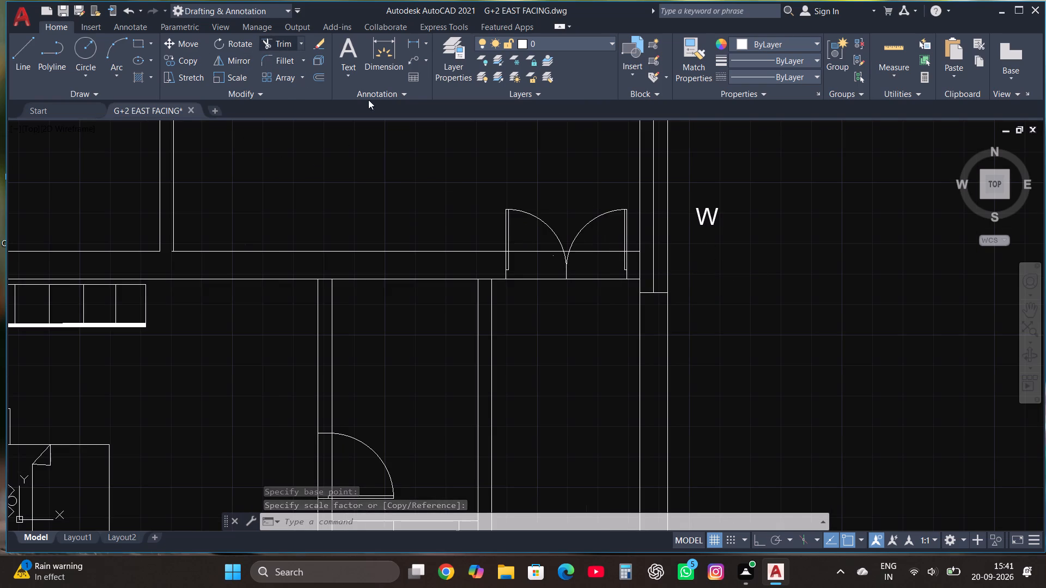
pyautogui.click(531, 232)
pyautogui.click(538, 330)
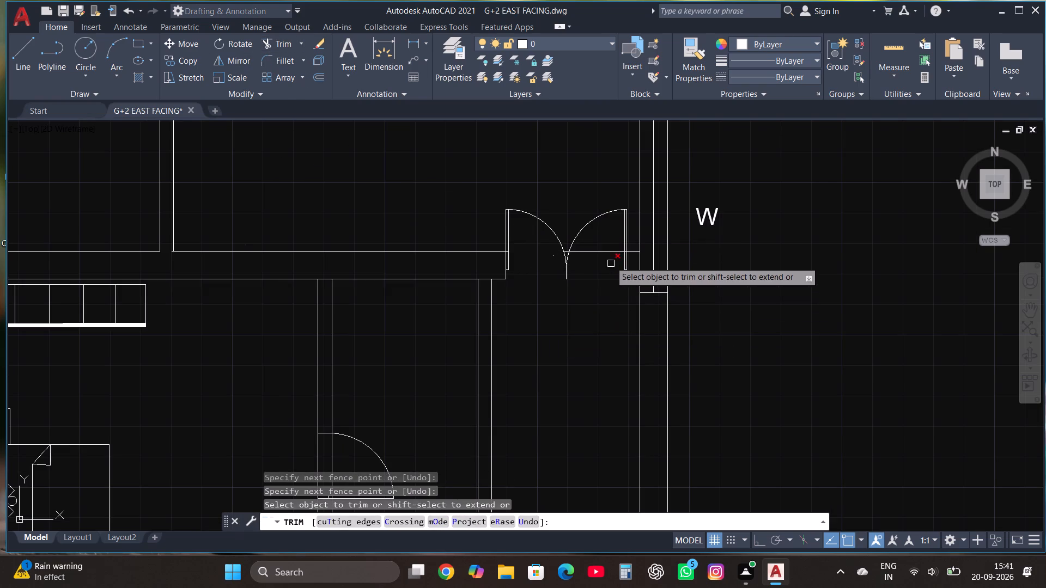
pyautogui.click(604, 237)
pyautogui.click(599, 336)
pyautogui.scroll(2, 560, 232)
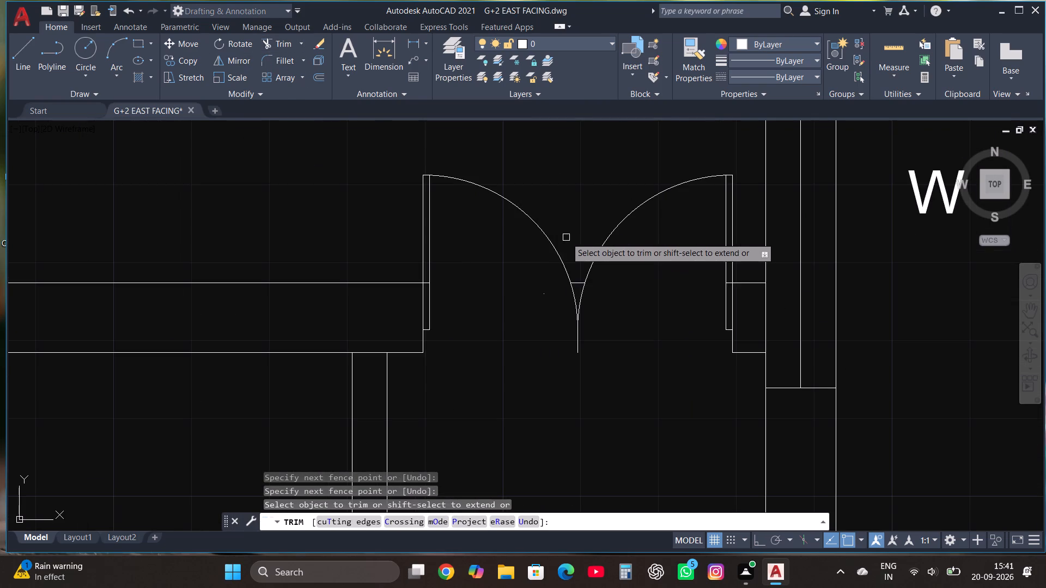
pyautogui.click(576, 283)
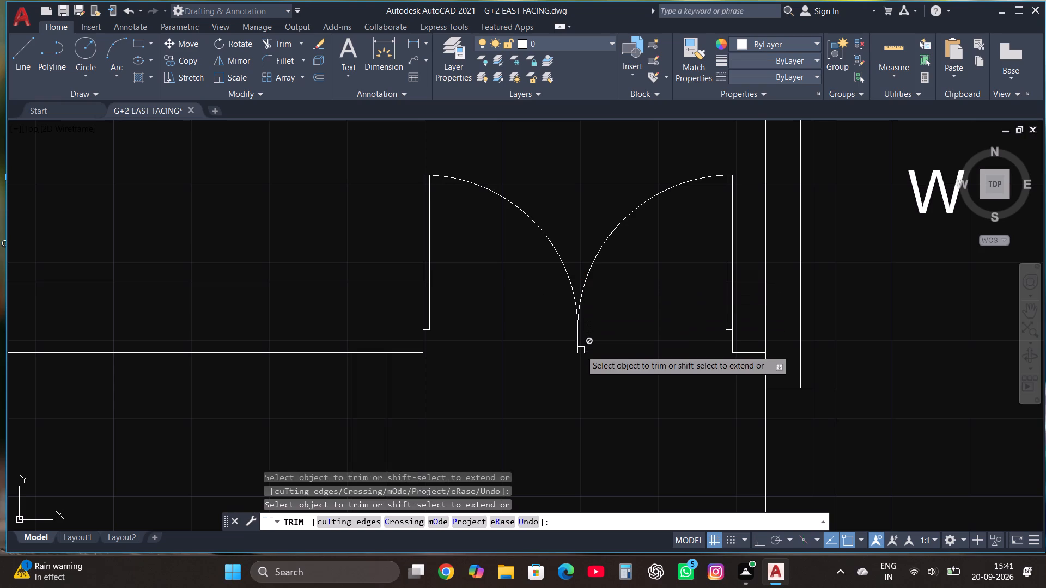
pyautogui.click(760, 282)
pyautogui.scroll(3, 747, 285)
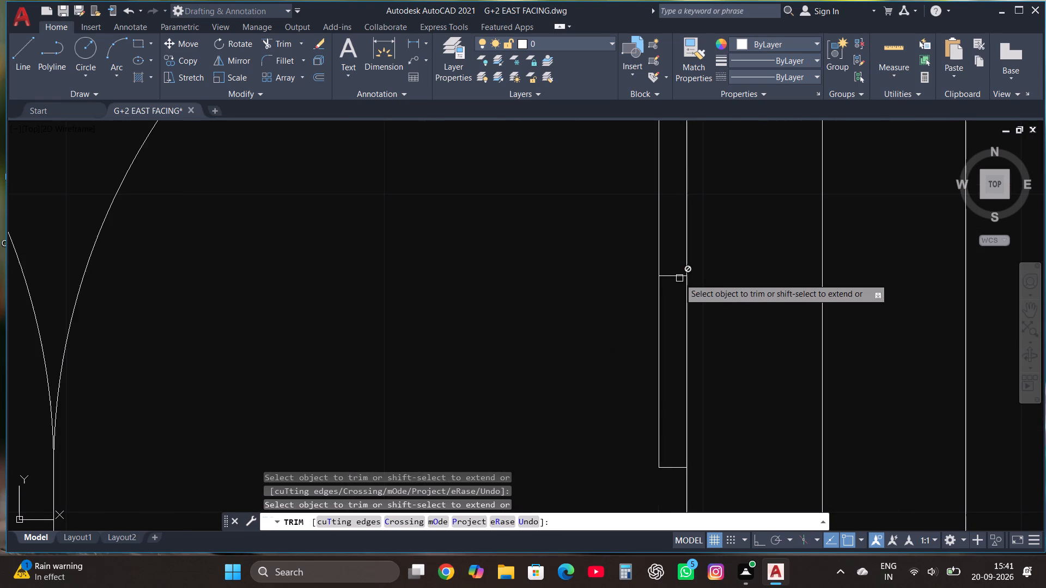
pyautogui.click(673, 276)
pyautogui.scroll(-5, 673, 276)
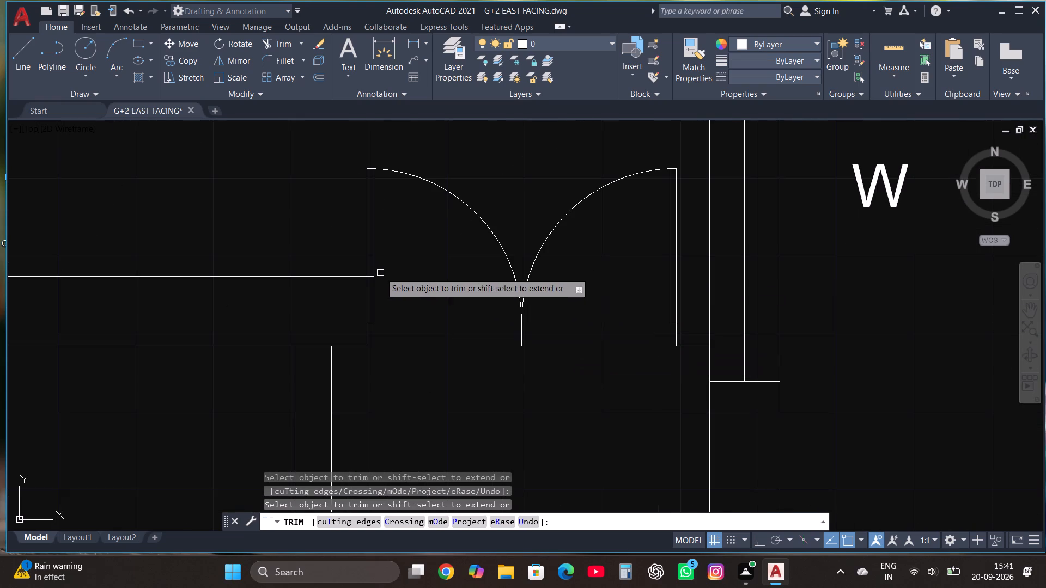
pyautogui.scroll(2, 380, 273)
pyautogui.click(351, 282)
pyautogui.press('Escape')
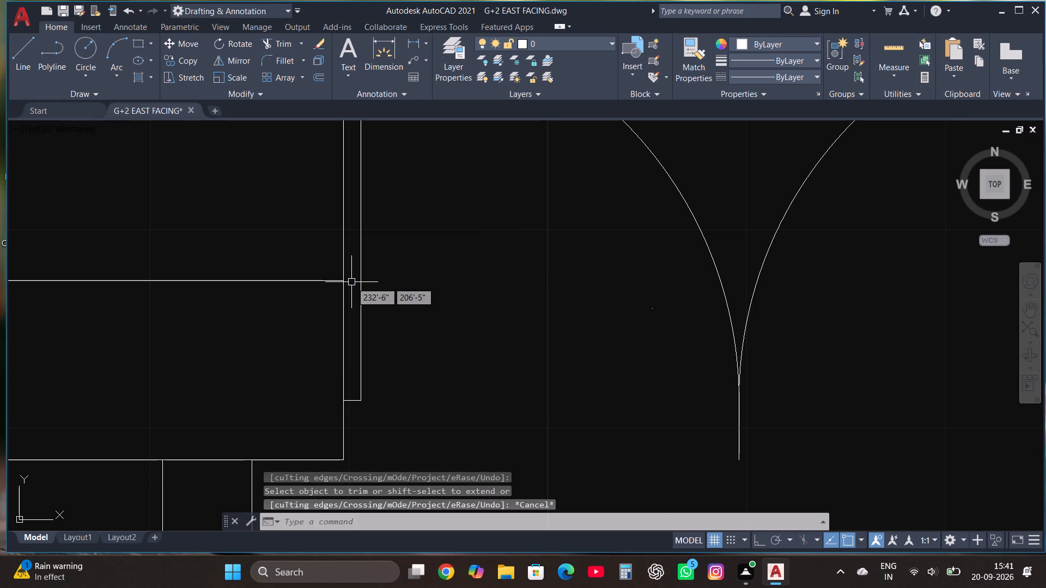
# Copy the WC from the original plan's A.TOILET to the north end of the narrow room east of the adapted plan's southern bedroom.
pyautogui.scroll(-4, 351, 282)
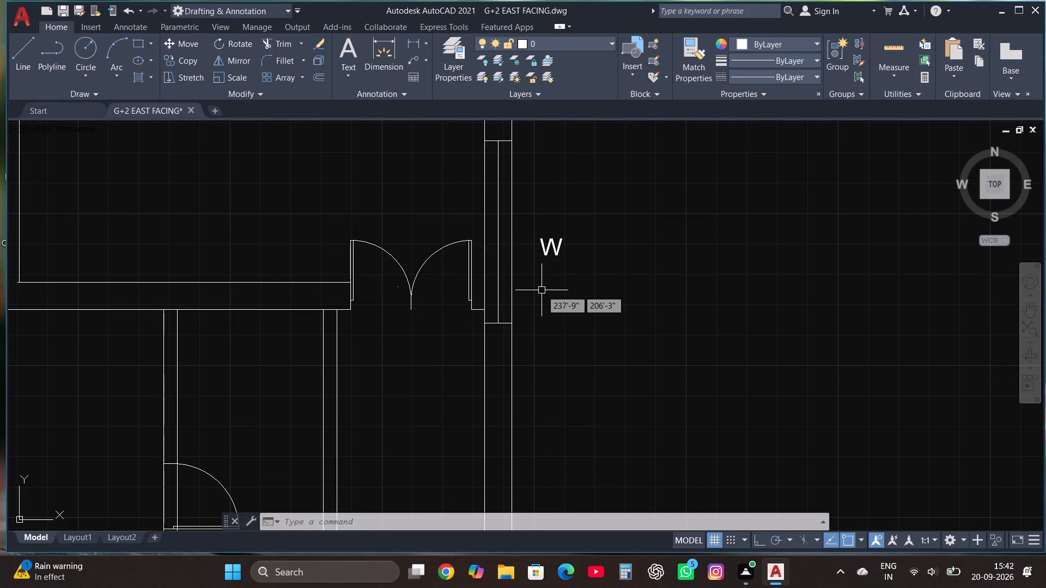
pyautogui.scroll(-2, 604, 283)
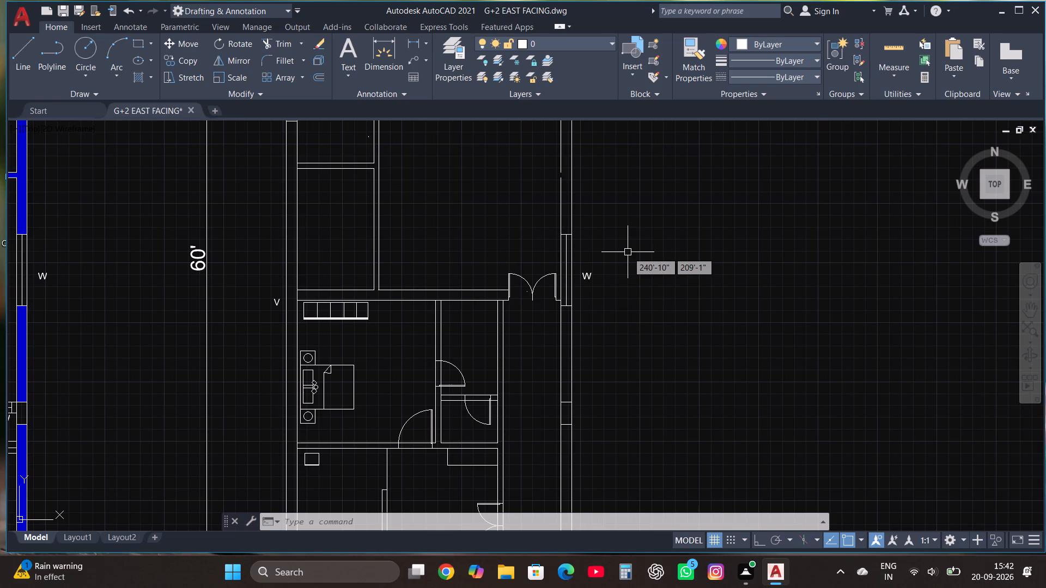
pyautogui.scroll(-3, 625, 252)
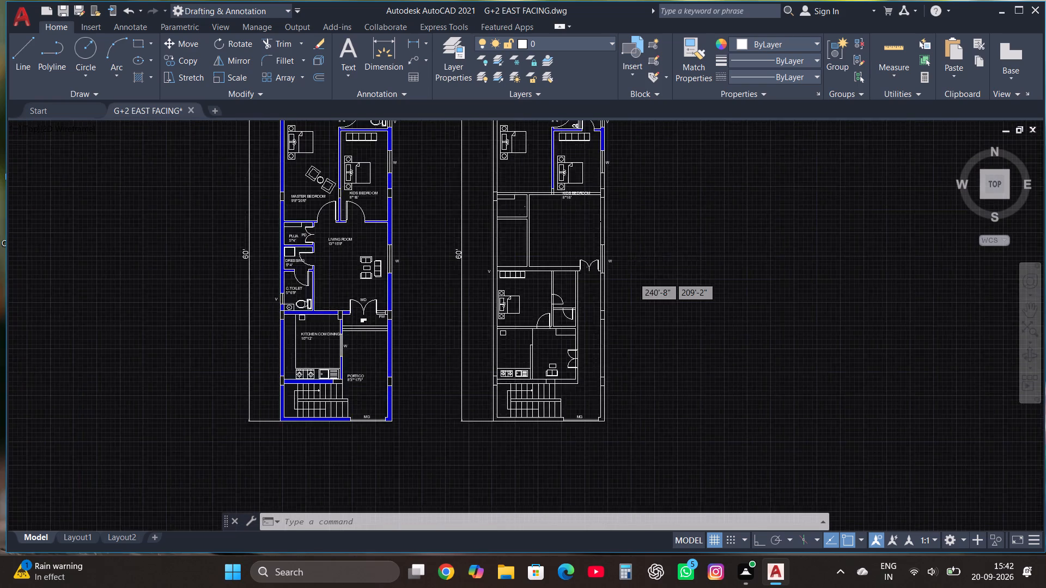
pyautogui.scroll(2, 498, 184)
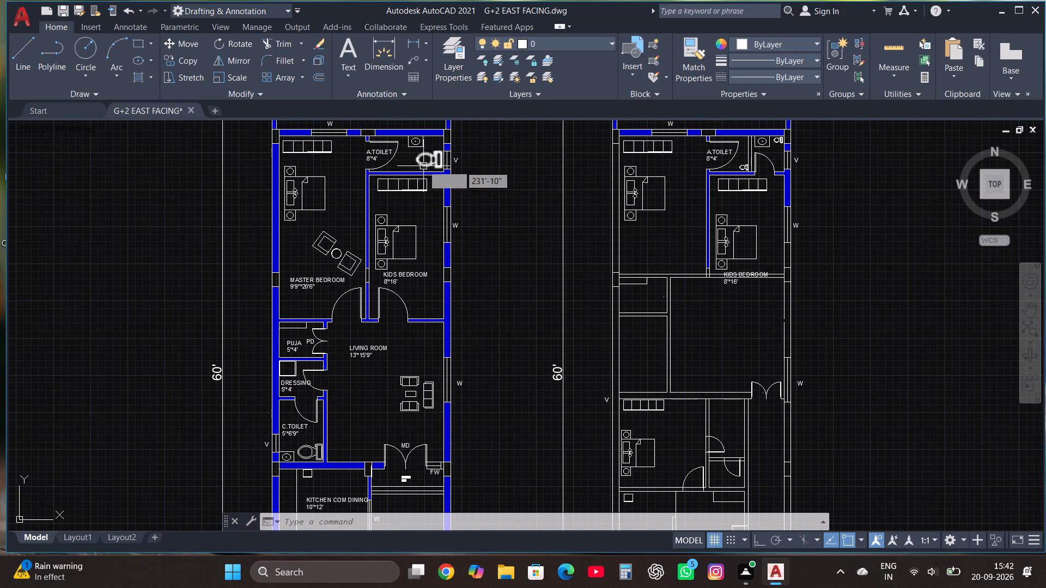
pyautogui.click(422, 160)
pyautogui.click(189, 65)
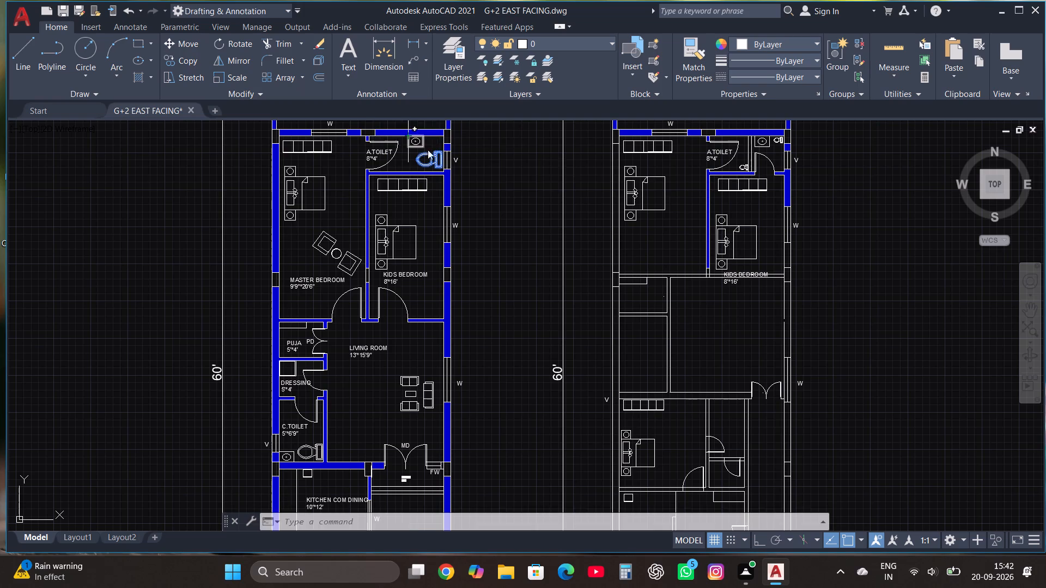
pyautogui.click(421, 163)
pyautogui.scroll(-2, 427, 166)
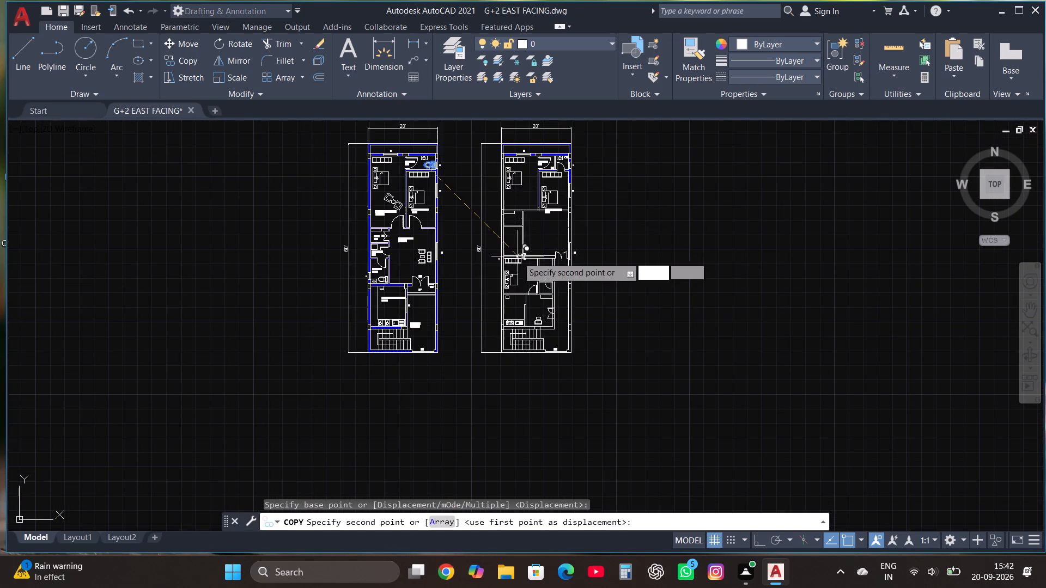
pyautogui.scroll(3, 548, 318)
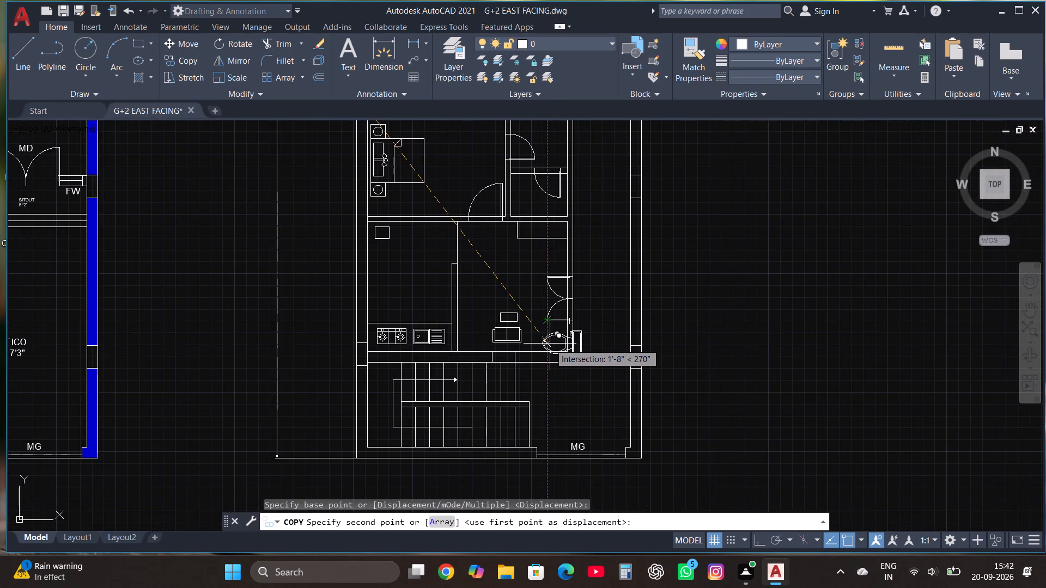
pyautogui.scroll(-1, 553, 355)
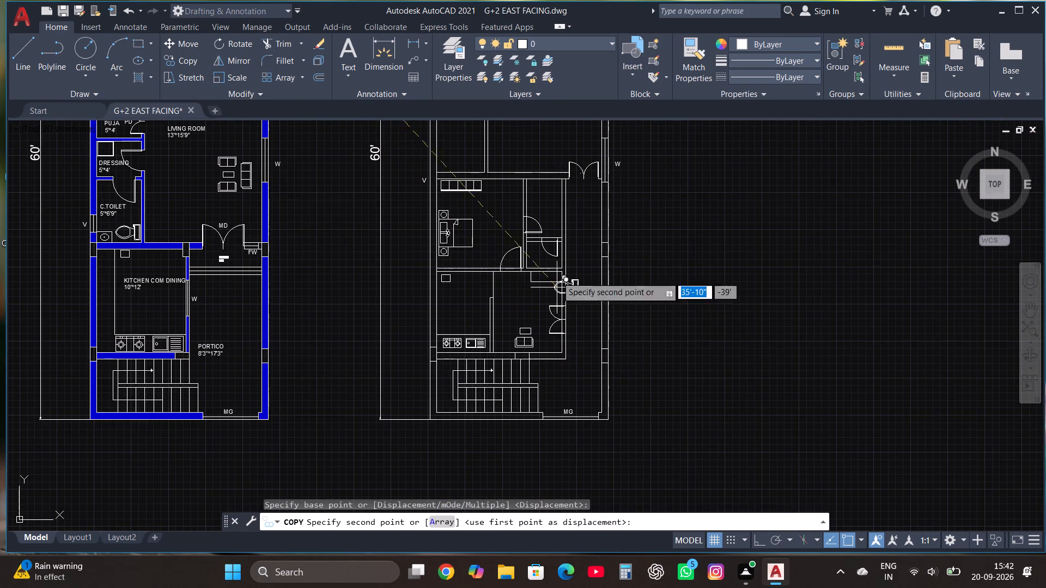
pyautogui.scroll(2, 543, 197)
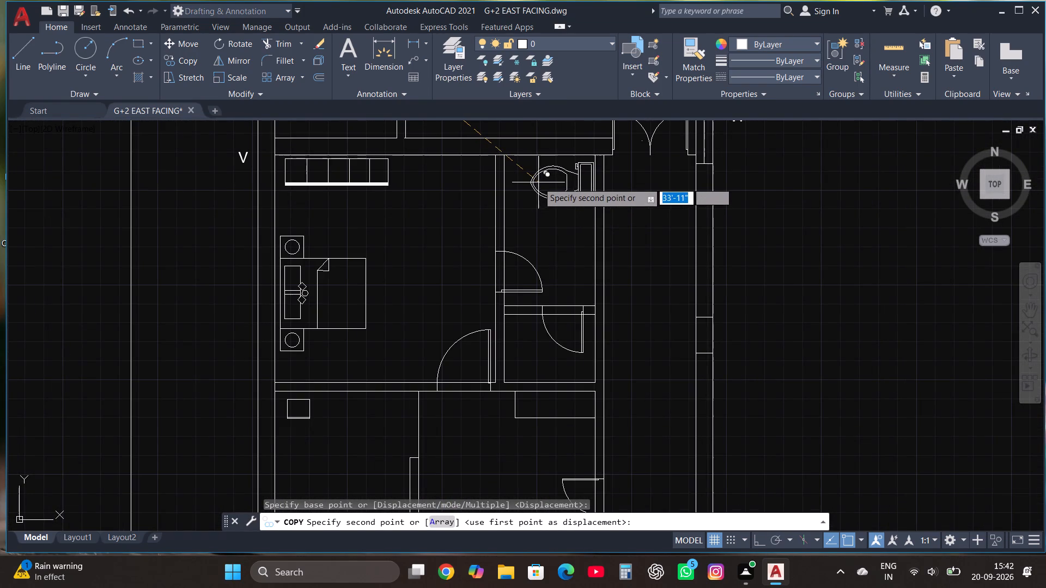
pyautogui.click(536, 181)
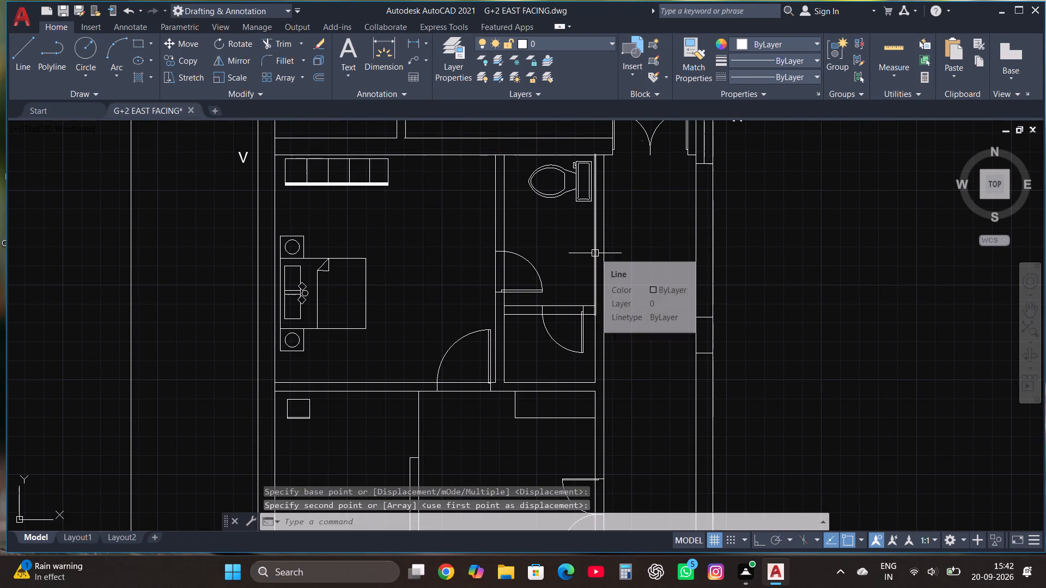
pyautogui.press('Escape')
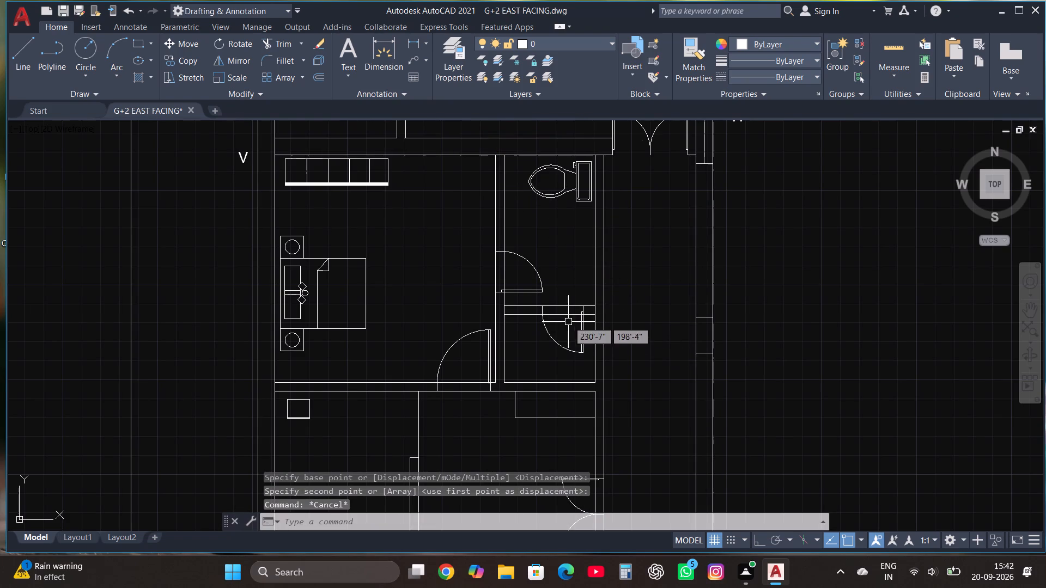
# Trim the wall lines across the door openings between the southern bedroom and WC room, and between the WC room and the small room south.
pyautogui.click(283, 45)
pyautogui.moveTo(512, 271); pyautogui.dragTo(506, 269)
pyautogui.click(471, 262)
pyautogui.click(570, 322)
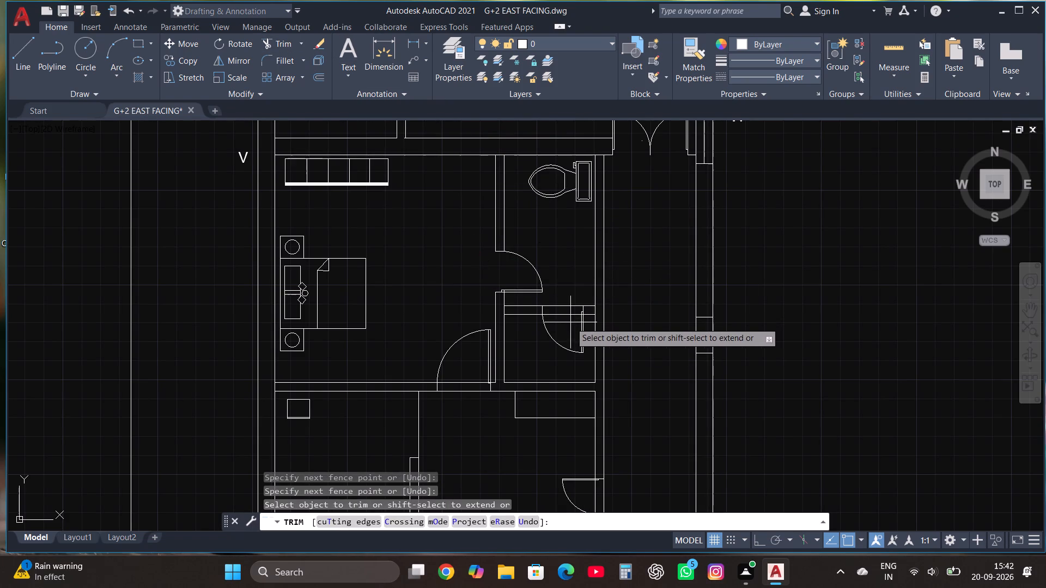
pyautogui.click(573, 285)
pyautogui.press('Escape')
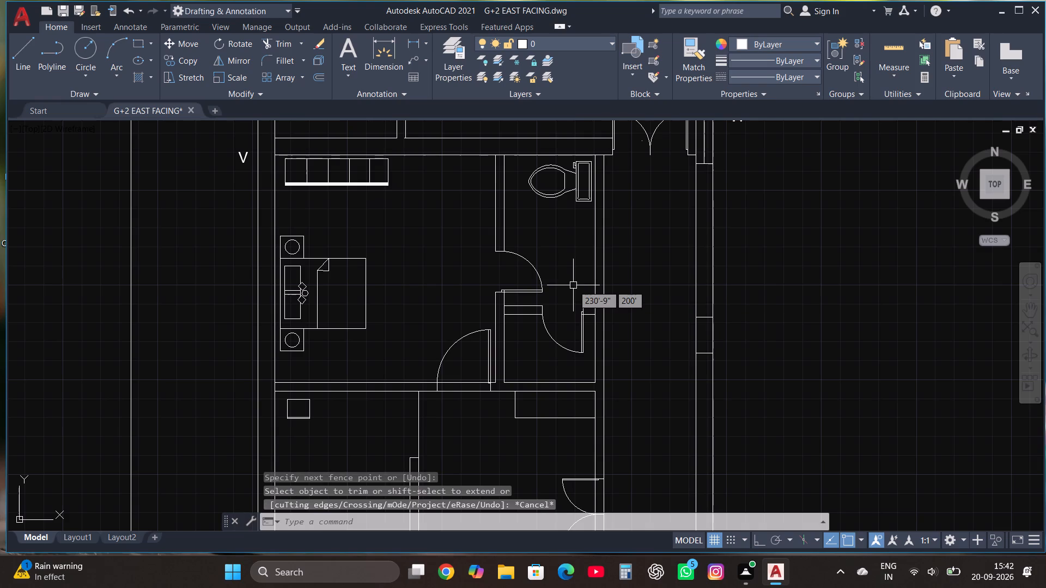
# Draw a small rectangle in the northwest corner of the small room south of the WC room, and offset it slightly inward.
pyautogui.click(133, 43)
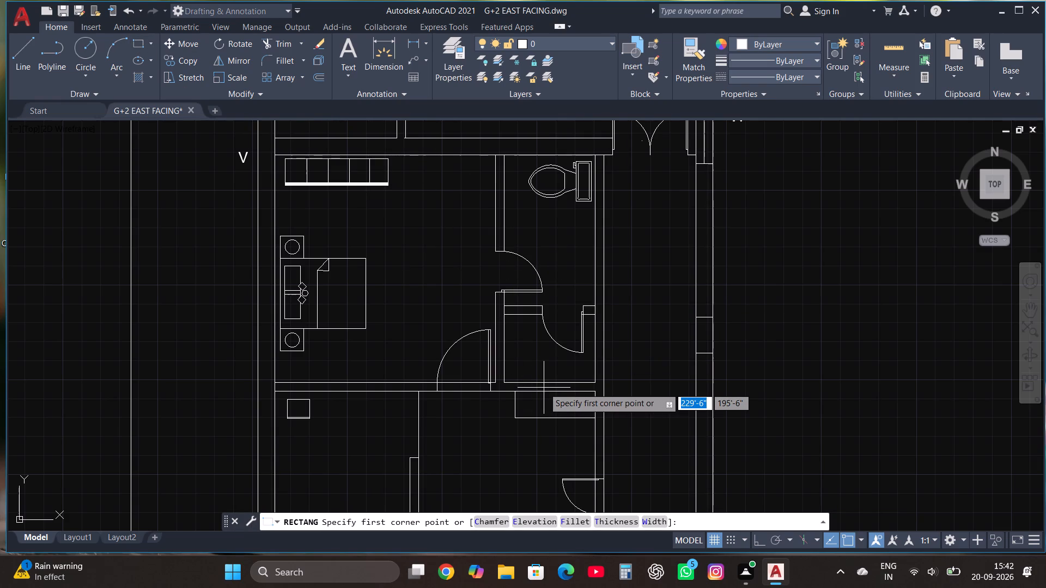
pyautogui.scroll(1, 544, 388)
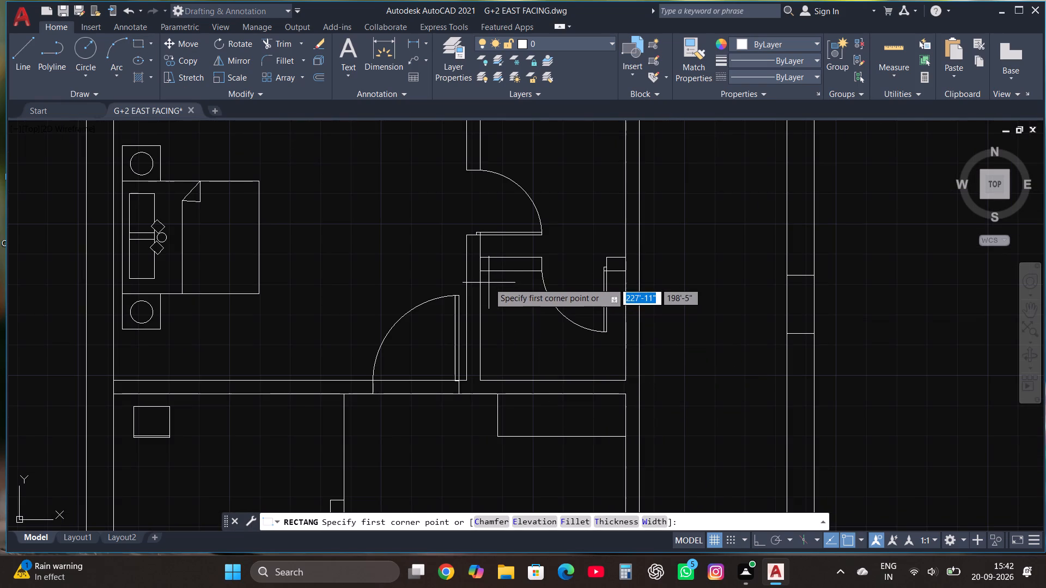
pyautogui.click(488, 279)
pyautogui.click(527, 314)
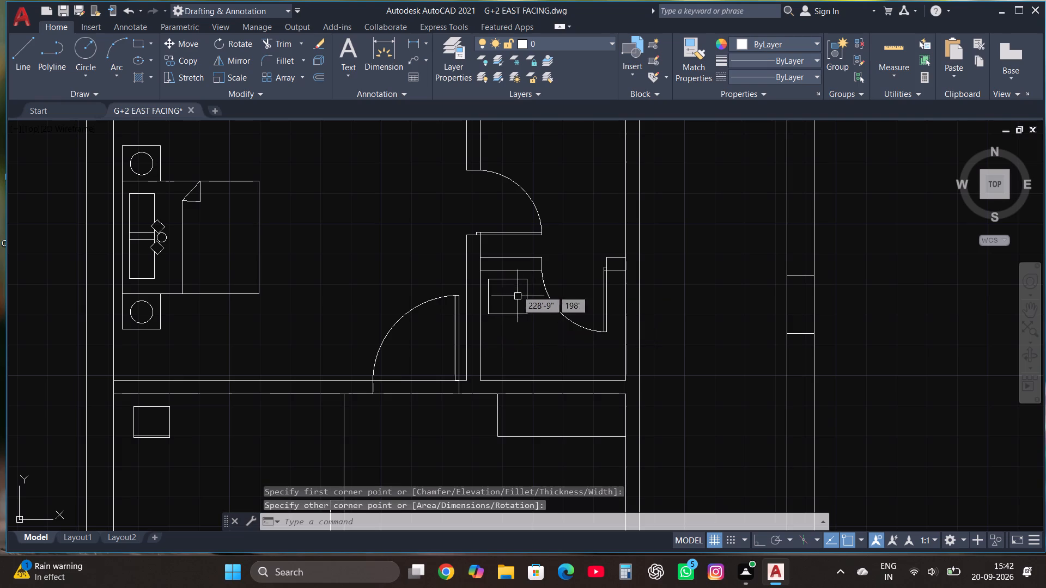
pyautogui.click(516, 277)
pyautogui.click(315, 72)
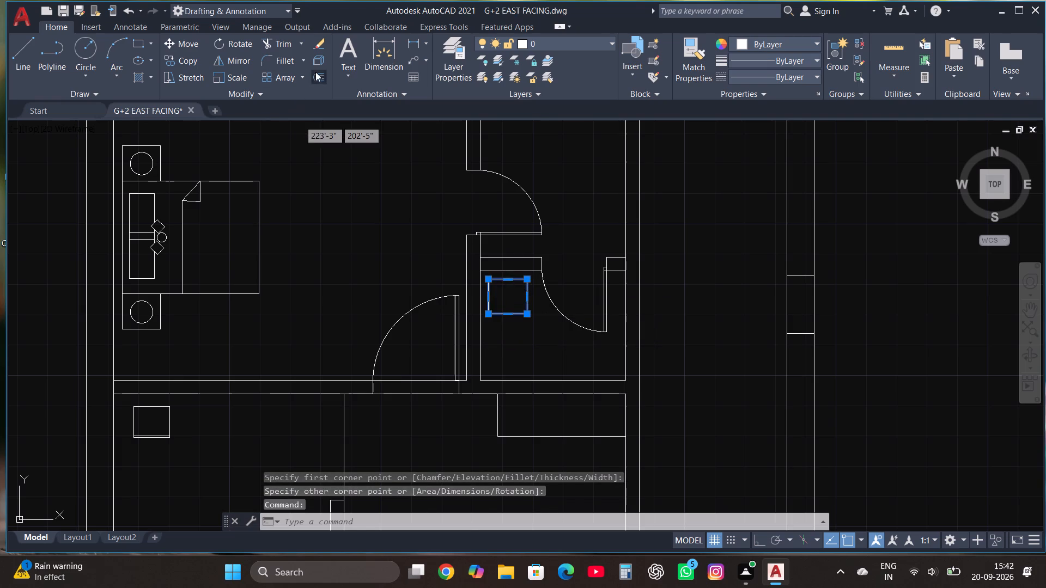
pyautogui.click(514, 277)
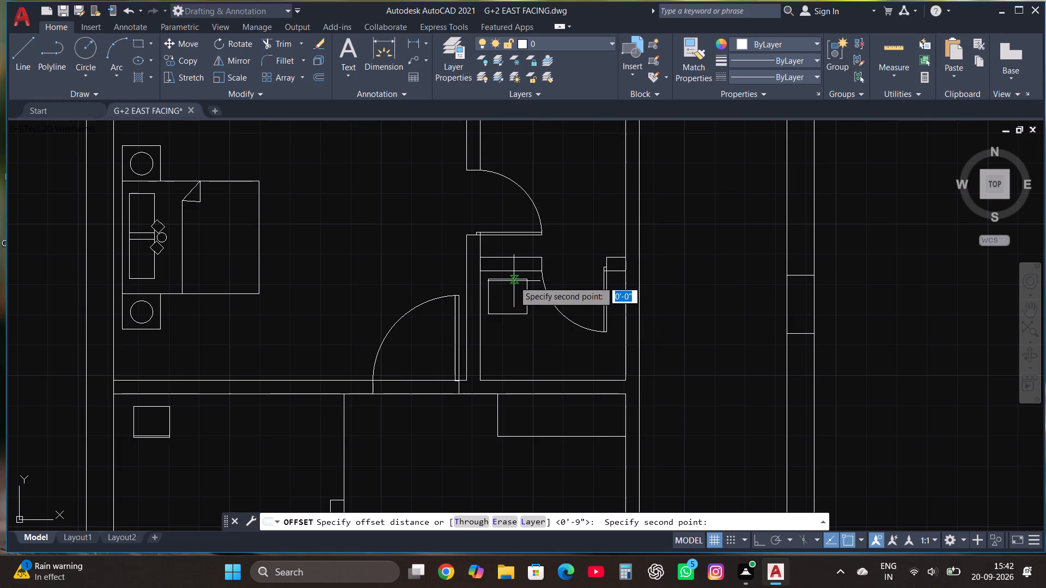
pyautogui.click(514, 283)
pyautogui.click(514, 283)
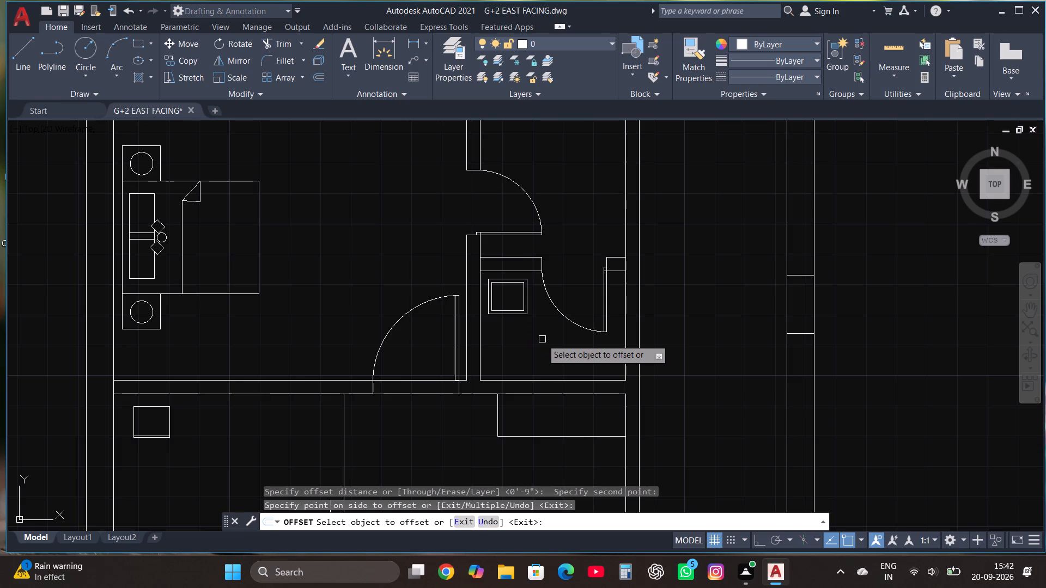
pyautogui.scroll(-2, 542, 339)
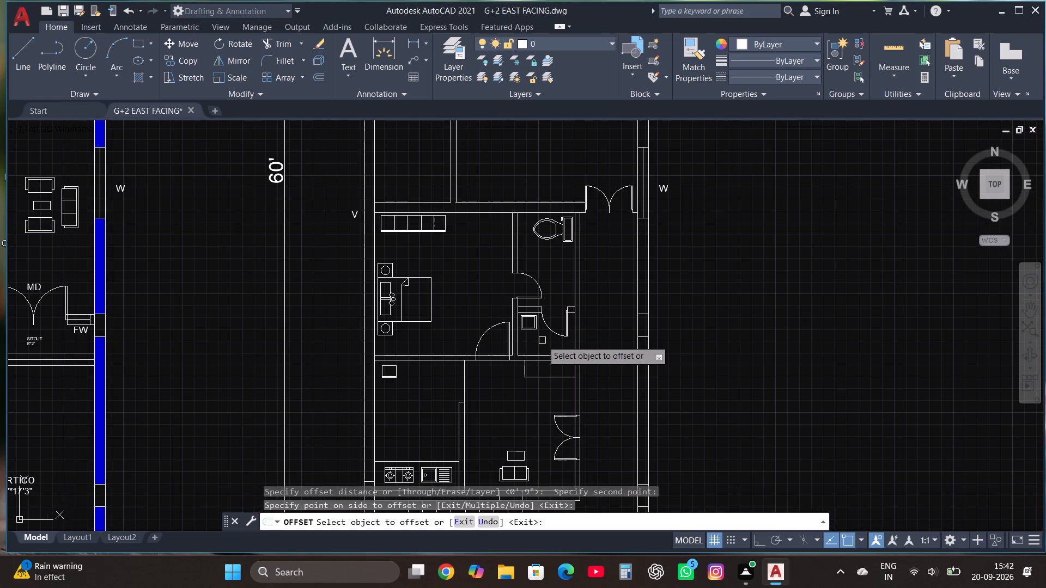
pyautogui.press('Escape')
# Copy the stove and sink from the adapted plan's southern kitchen to the south end of the narrow west room north of the southern bedroom.
pyautogui.scroll(-1, 560, 350)
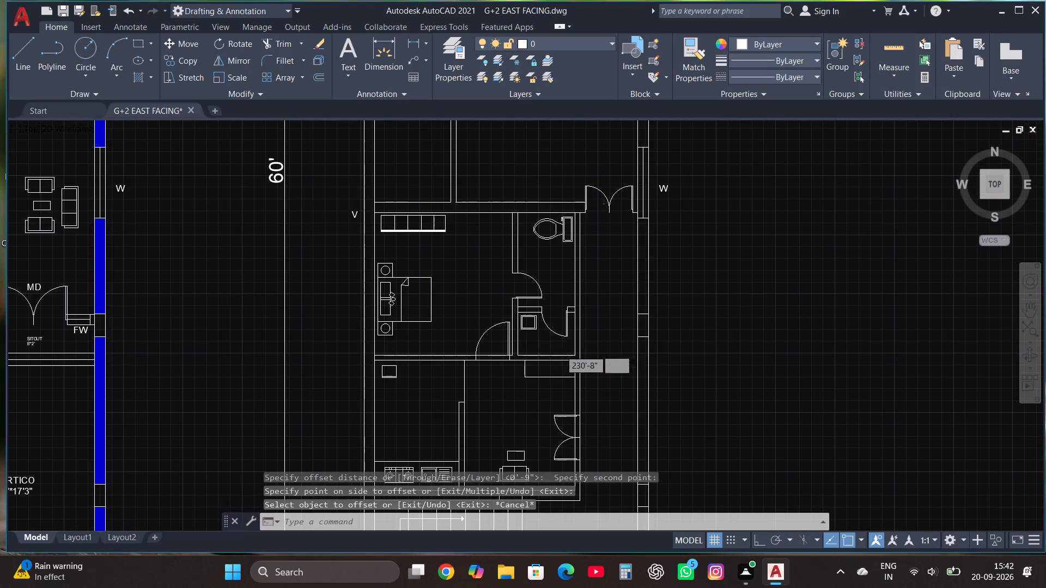
pyautogui.scroll(-2, 605, 436)
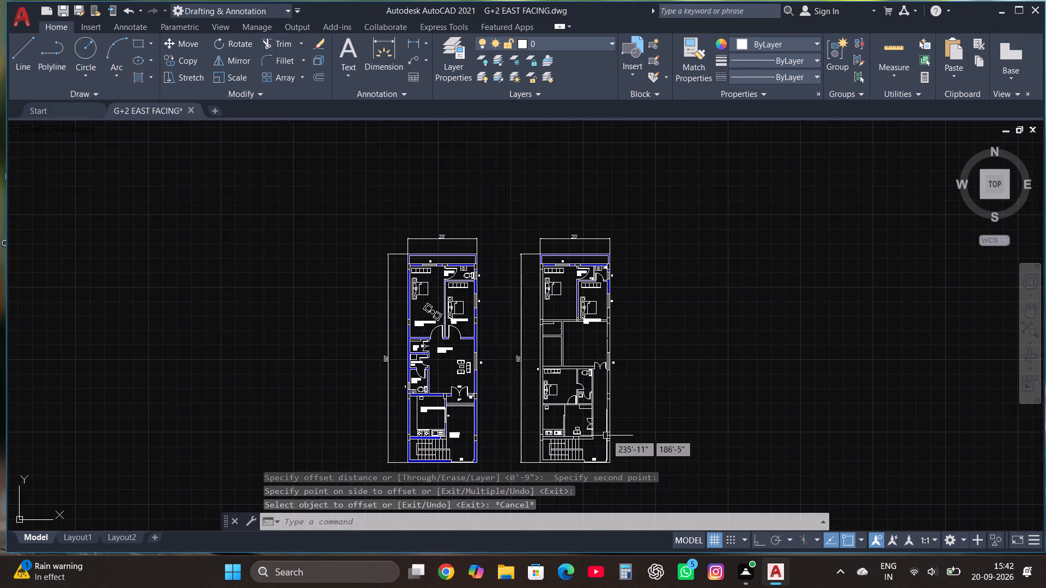
pyautogui.scroll(2, 572, 346)
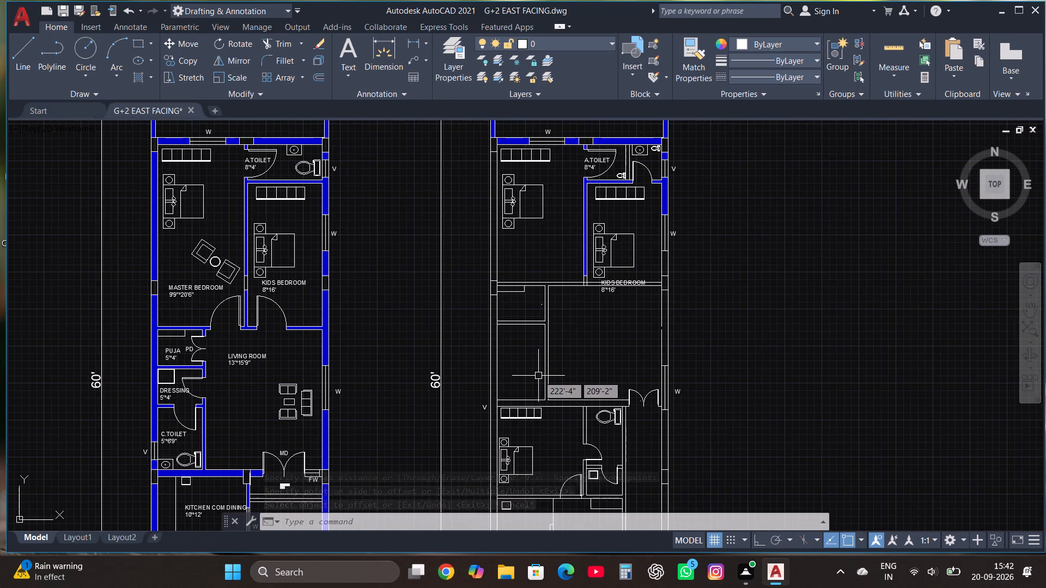
pyautogui.scroll(-1, 592, 311)
pyautogui.scroll(3, 536, 480)
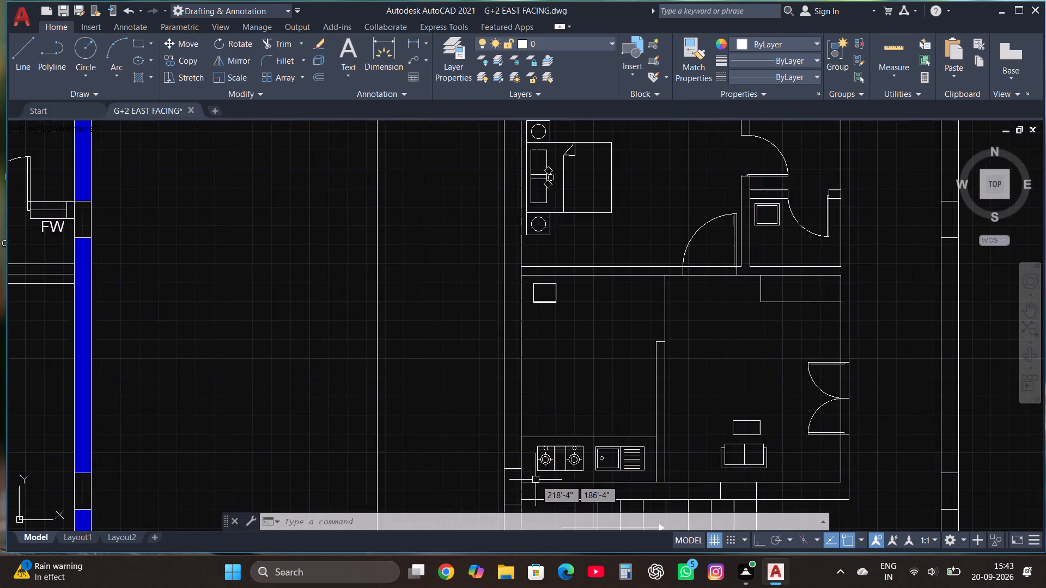
pyautogui.scroll(1, 536, 480)
pyautogui.click(526, 477)
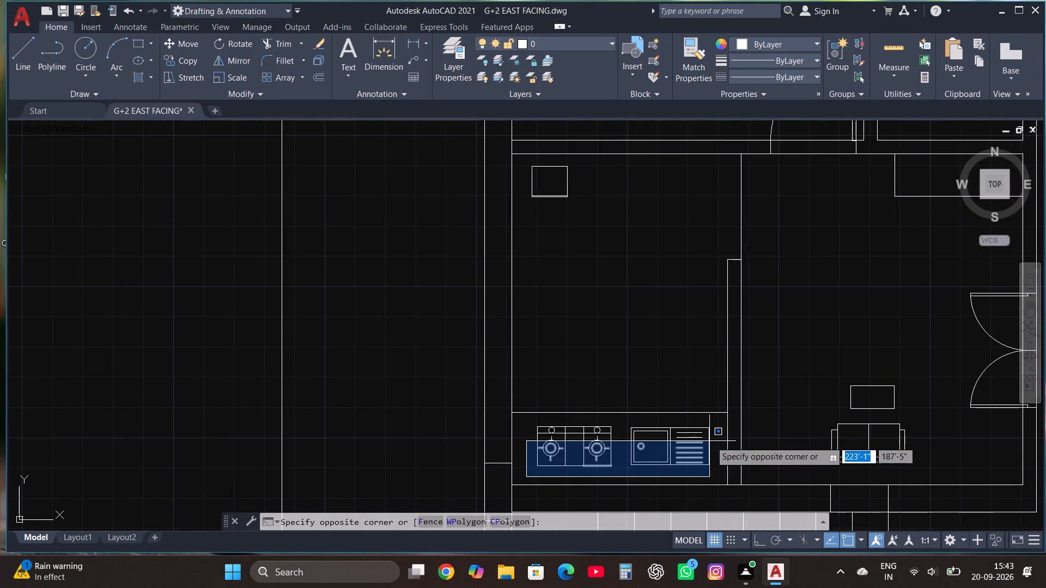
pyautogui.click(710, 426)
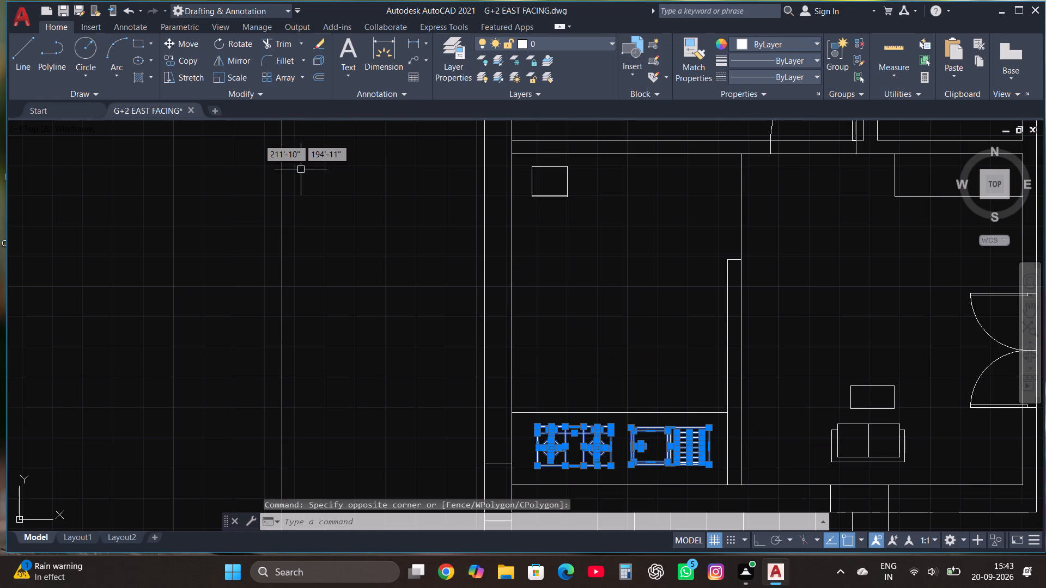
pyautogui.click(178, 62)
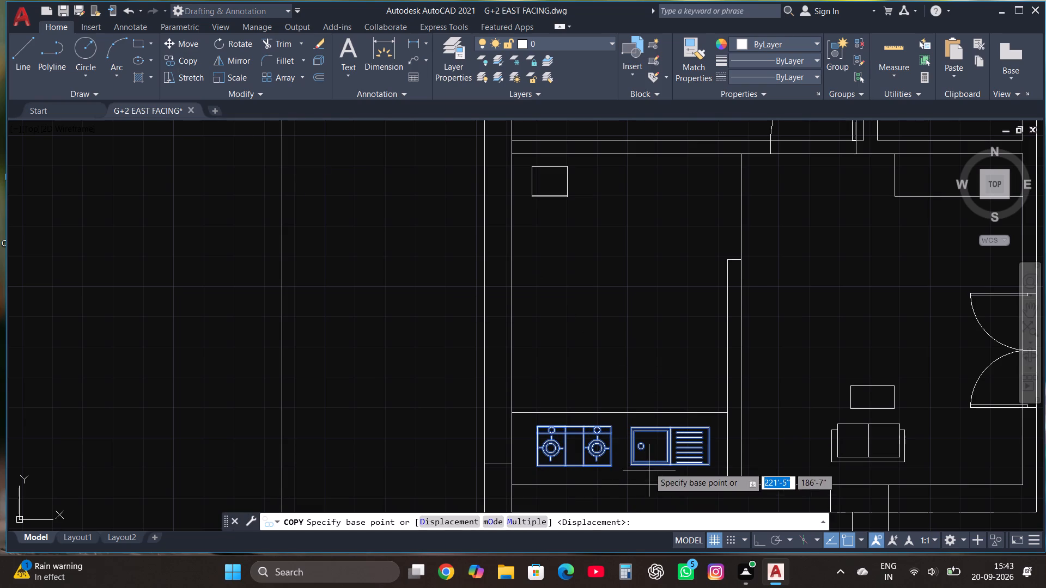
pyautogui.click(637, 451)
pyautogui.scroll(-3, 637, 451)
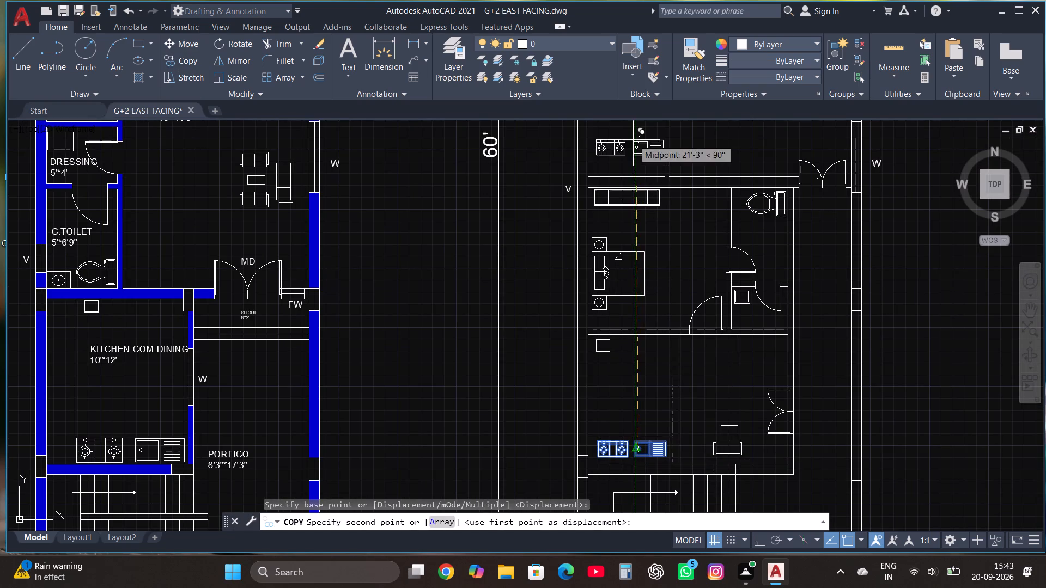
pyautogui.scroll(2, 630, 142)
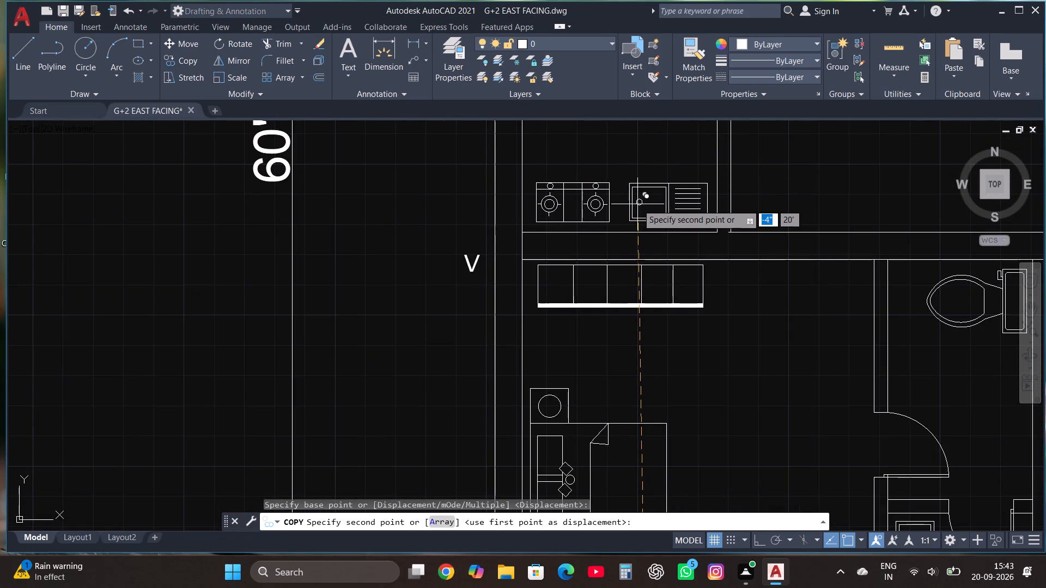
pyautogui.click(638, 204)
# Draw a 2' deep counter outline around the copied stove and sink, and trim its overrun at the narrow room's east wall.
pyautogui.click(15, 50)
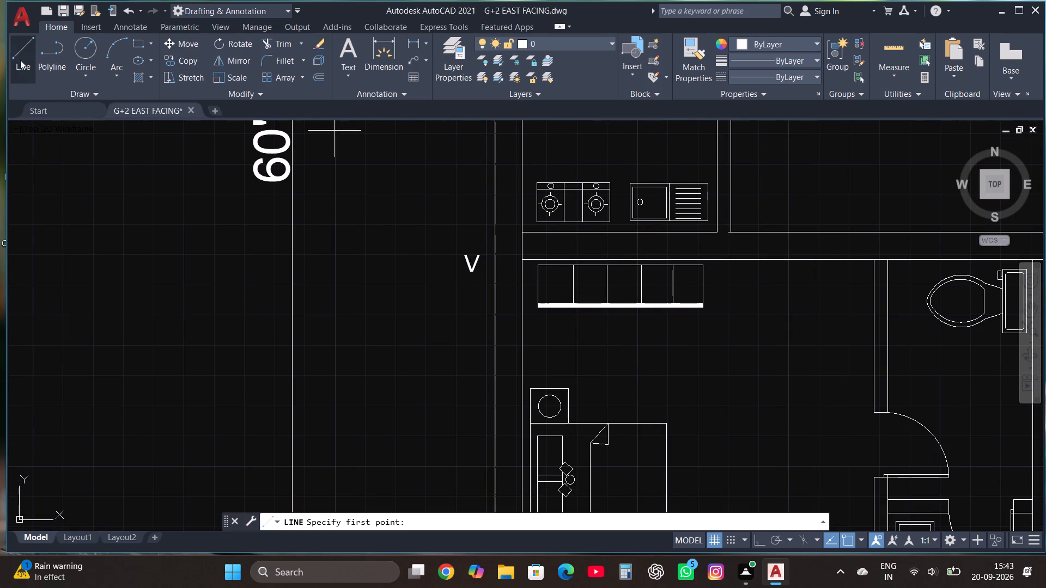
pyautogui.scroll(-1, 295, 353)
pyautogui.scroll(1, 411, 282)
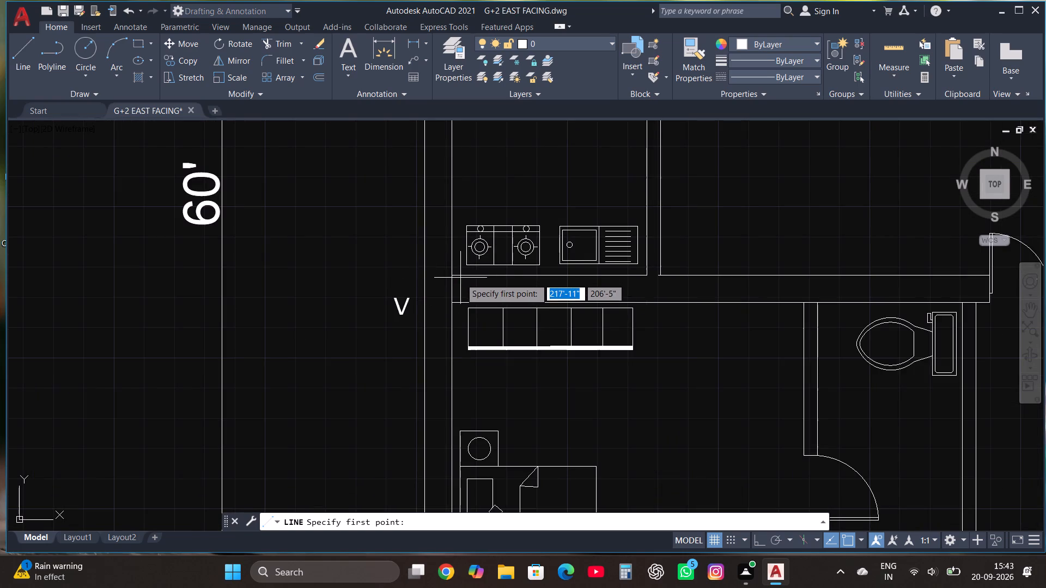
pyautogui.click(452, 277)
pyautogui.write("2'")
pyautogui.press('Return')
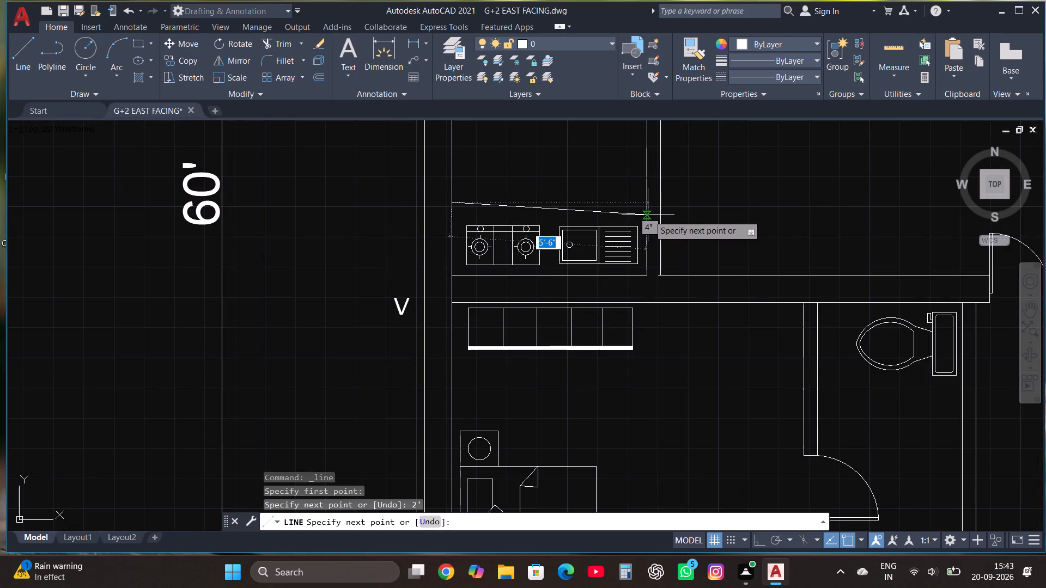
pyautogui.press('F8')
pyautogui.scroll(2, 643, 201)
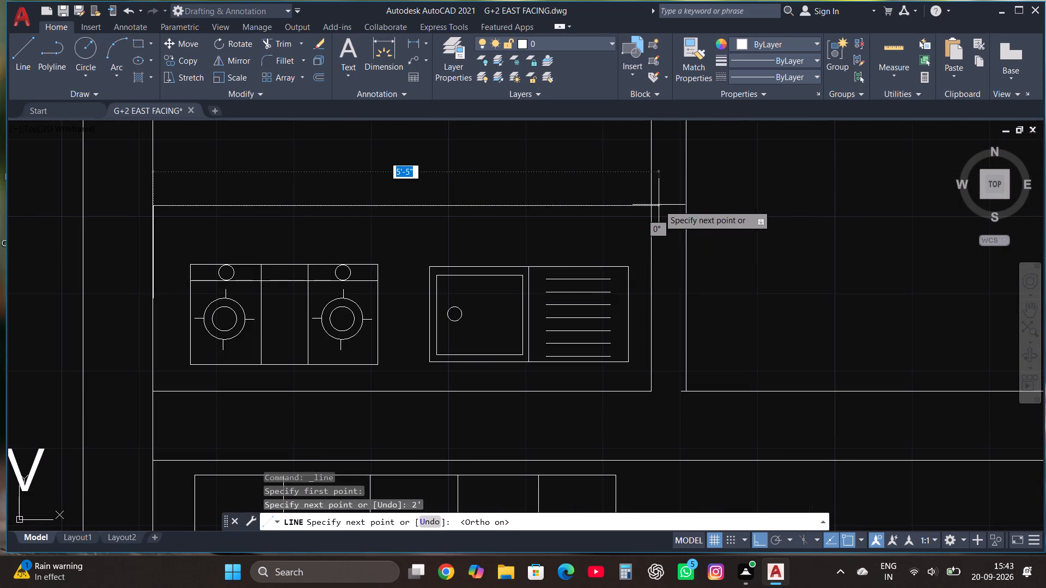
pyautogui.click(659, 205)
pyautogui.press('Escape')
pyautogui.click(282, 40)
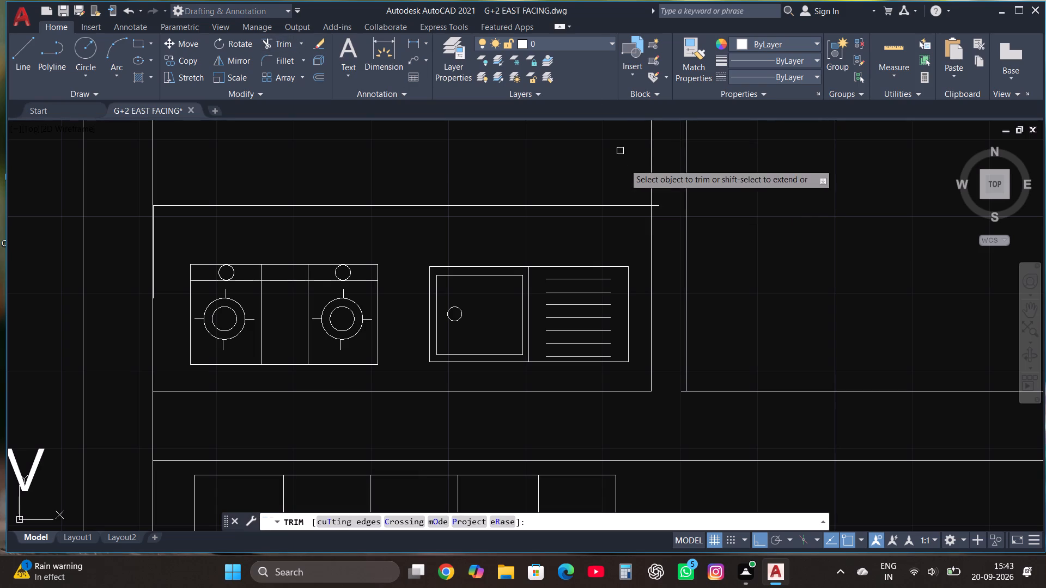
pyautogui.click(658, 207)
pyautogui.press('Escape')
# Copy the small double-edged rectangle from the southern kitchen's northwest corner to the northwest corner of the narrow room with the new counter.
pyautogui.scroll(-2, 612, 315)
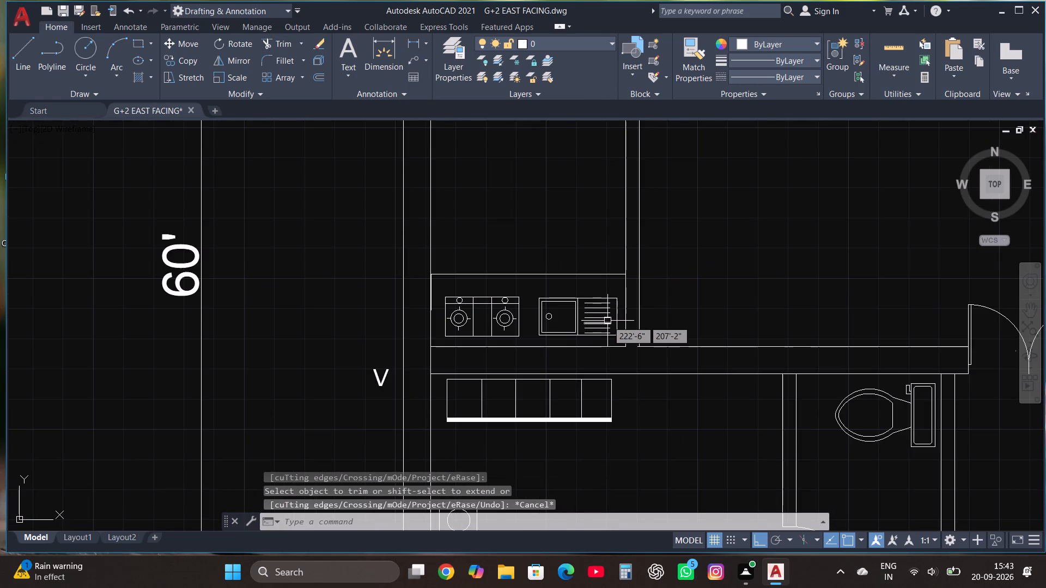
pyautogui.scroll(-1, 617, 342)
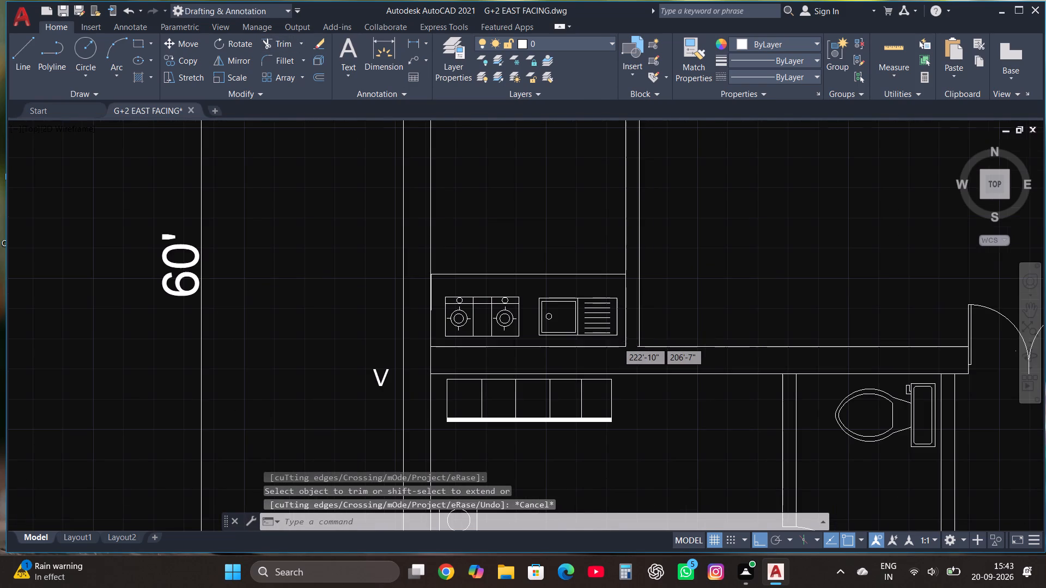
pyautogui.scroll(-1, 617, 342)
pyautogui.scroll(-2, 619, 237)
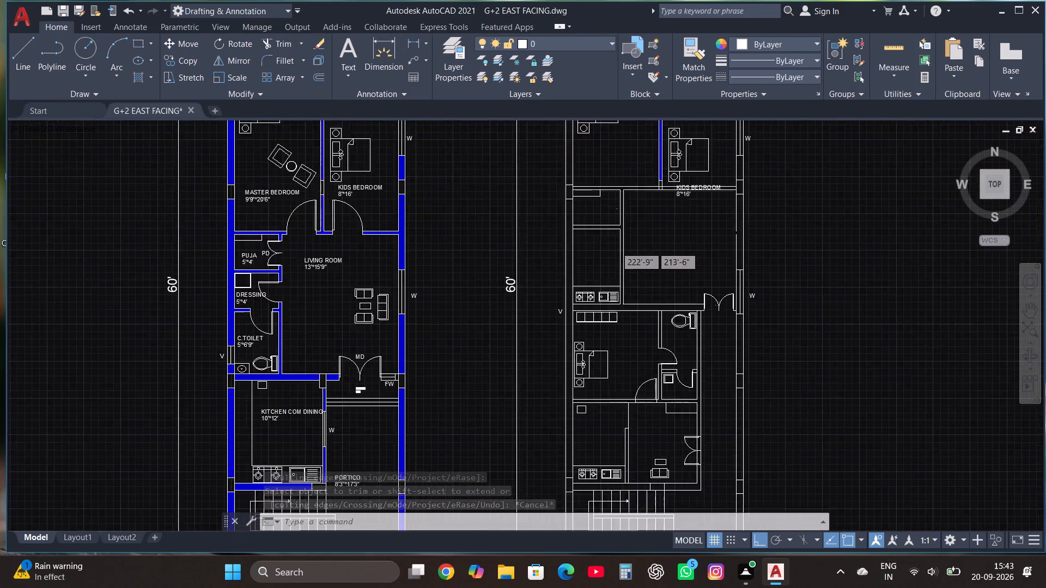
pyautogui.scroll(3, 595, 366)
pyautogui.click(586, 315)
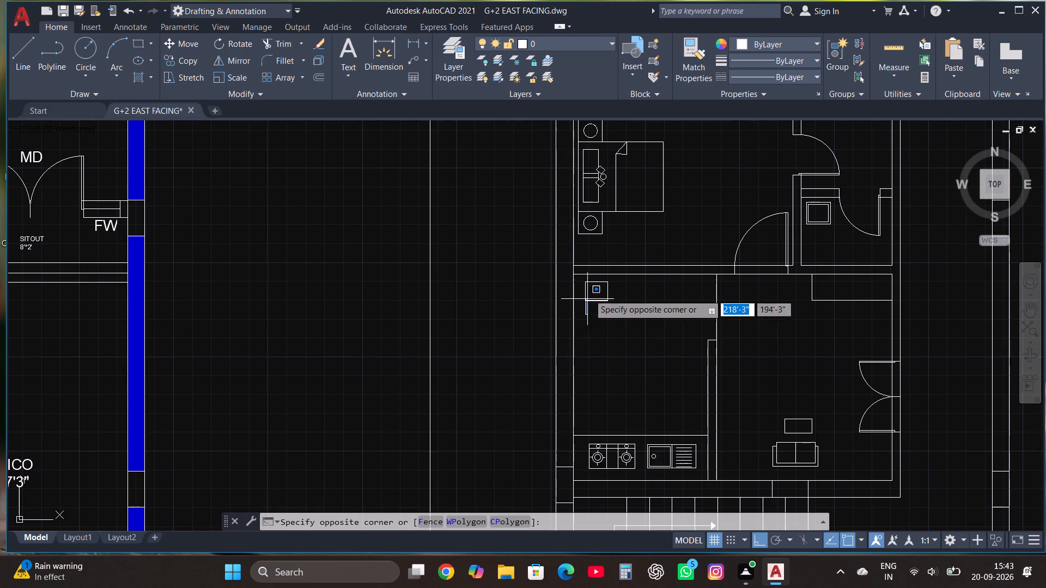
pyautogui.click(618, 278)
pyautogui.scroll(3, 615, 283)
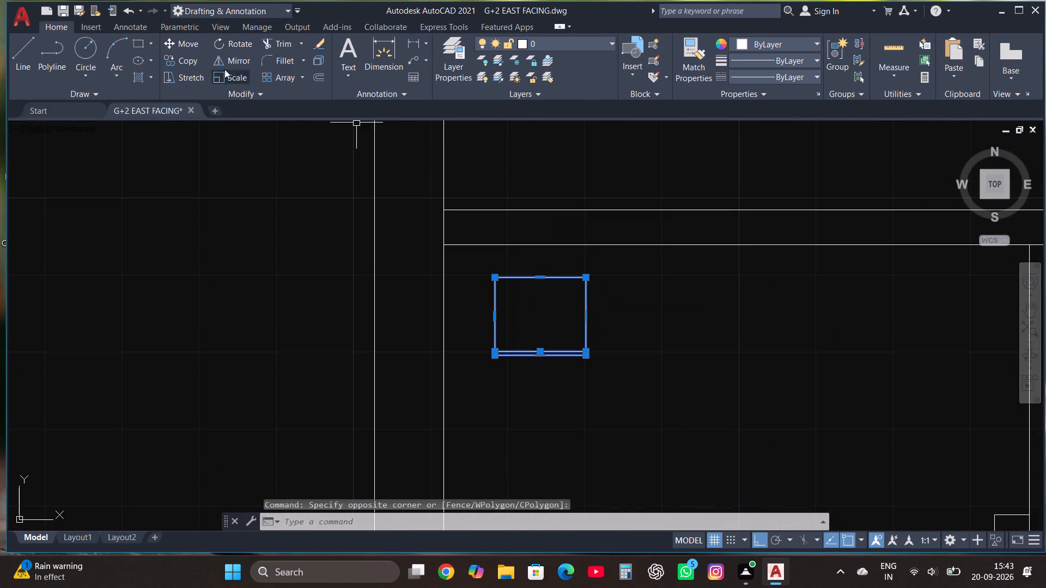
pyautogui.click(193, 60)
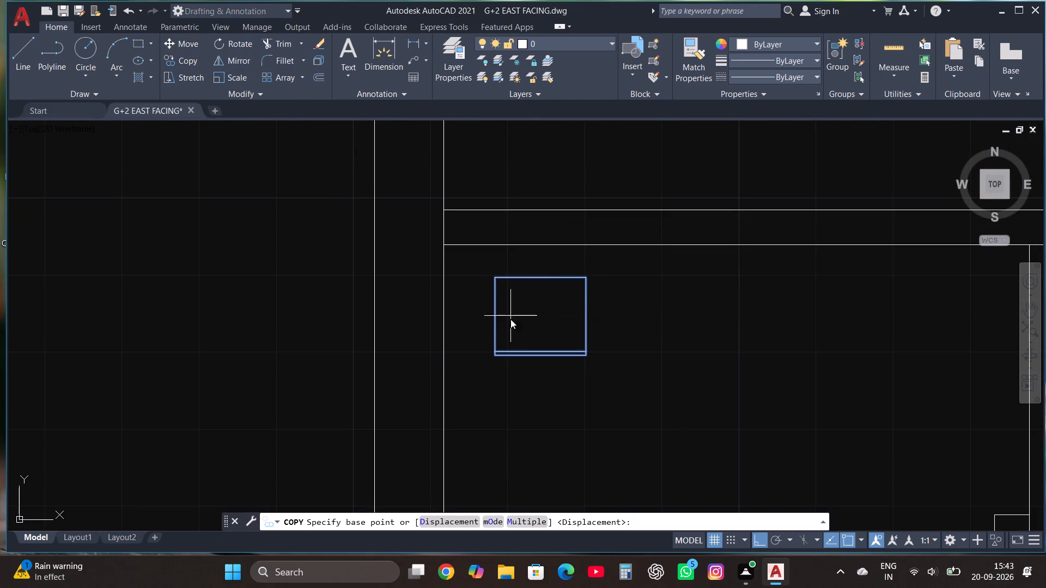
pyautogui.click(510, 321)
pyautogui.scroll(-7, 532, 397)
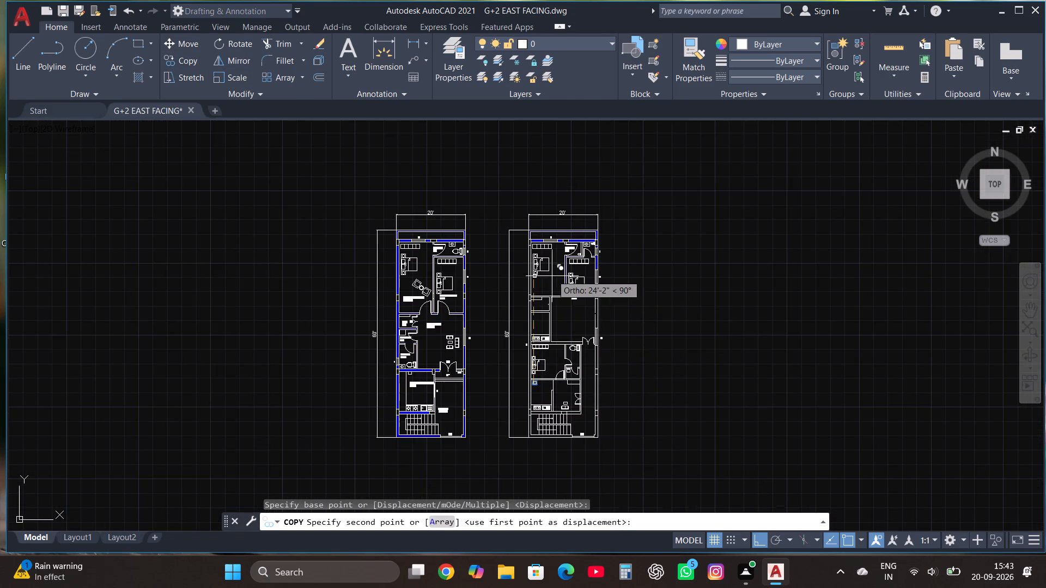
pyautogui.scroll(6, 542, 301)
pyautogui.scroll(-1, 524, 297)
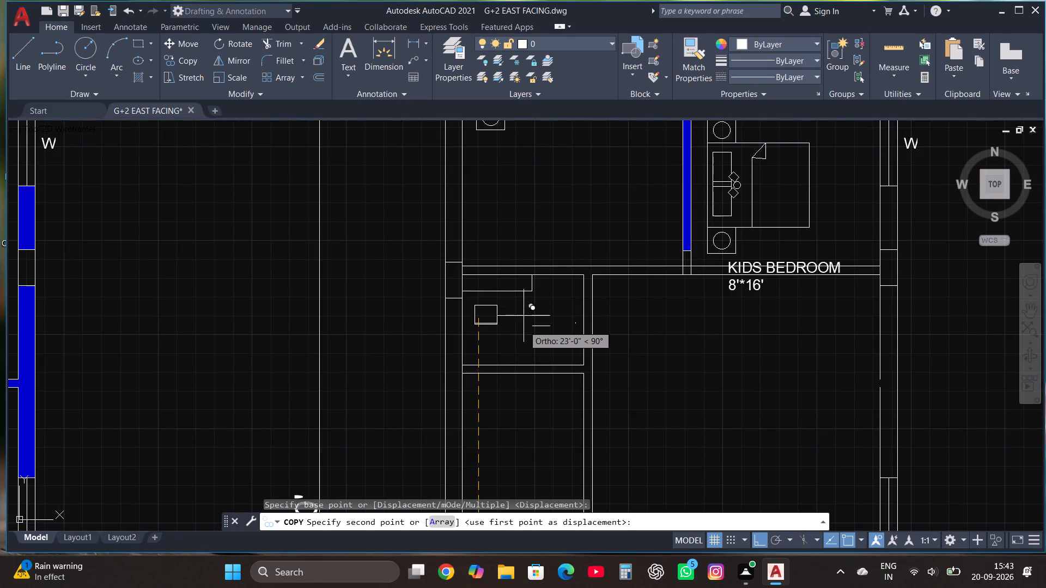
pyautogui.click(516, 392)
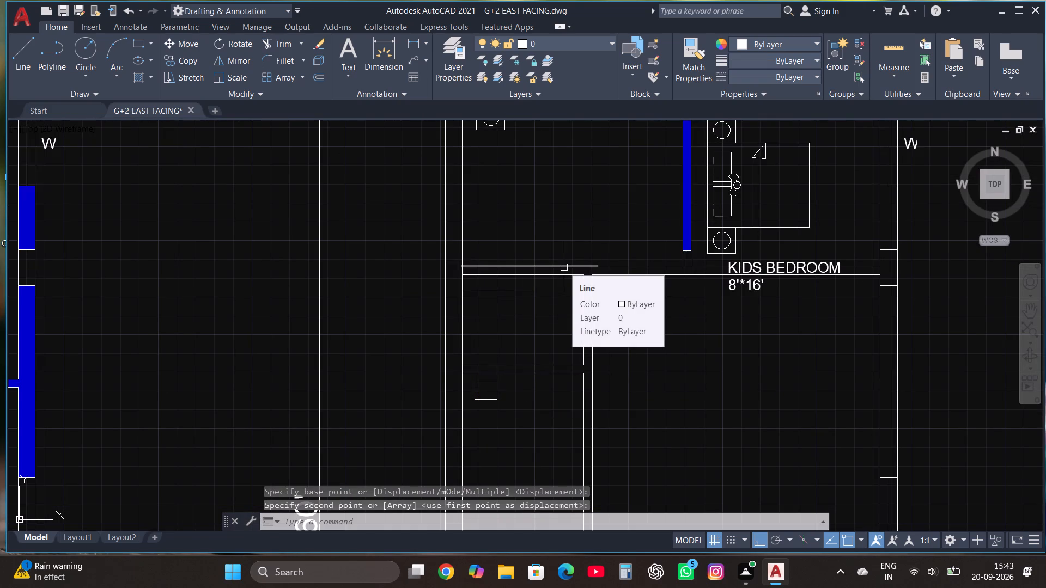
# Copy the PUJA room's double door from the original plan onto the east wall of the adapted plan's small room north of the new kitchen.
pyautogui.scroll(-3, 604, 309)
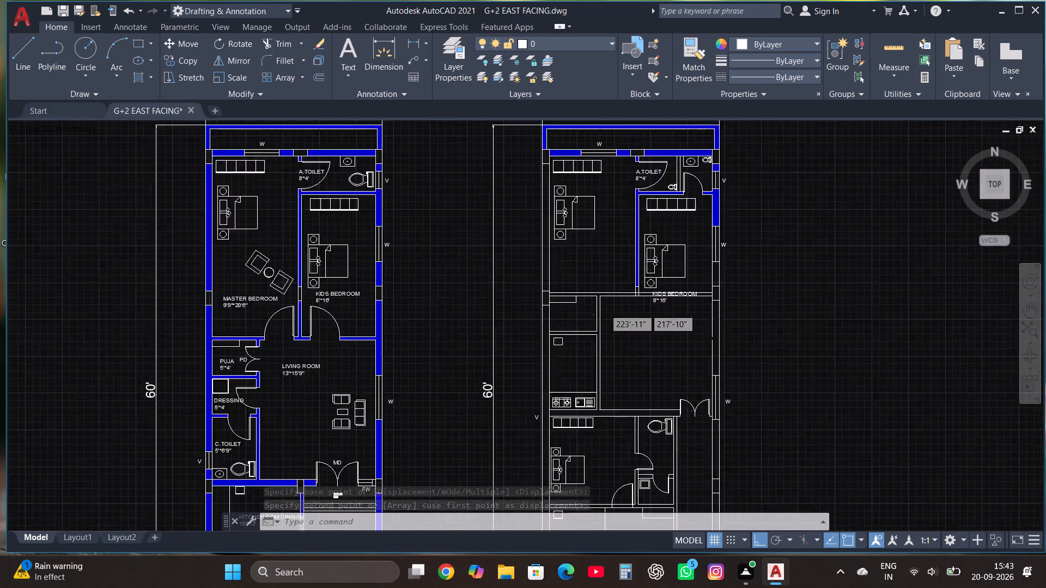
pyautogui.scroll(3, 410, 345)
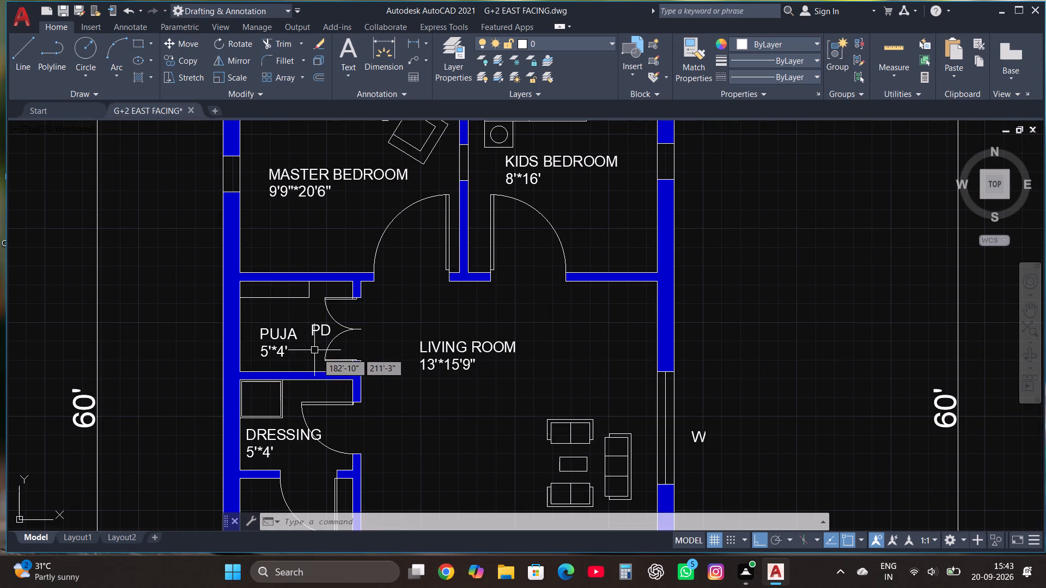
pyautogui.click(336, 351)
pyautogui.click(349, 326)
pyautogui.click(349, 352)
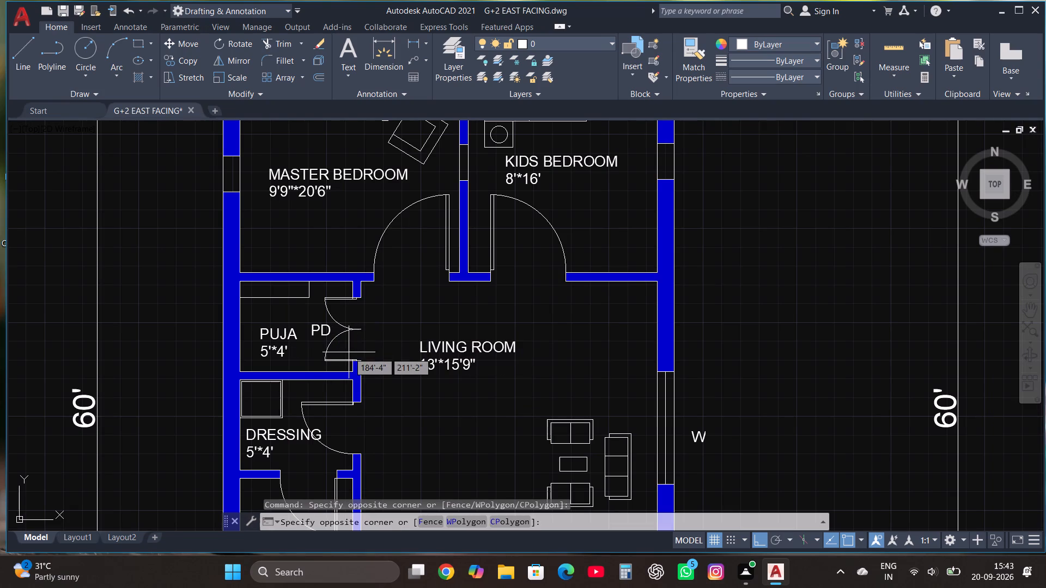
pyautogui.click(343, 315)
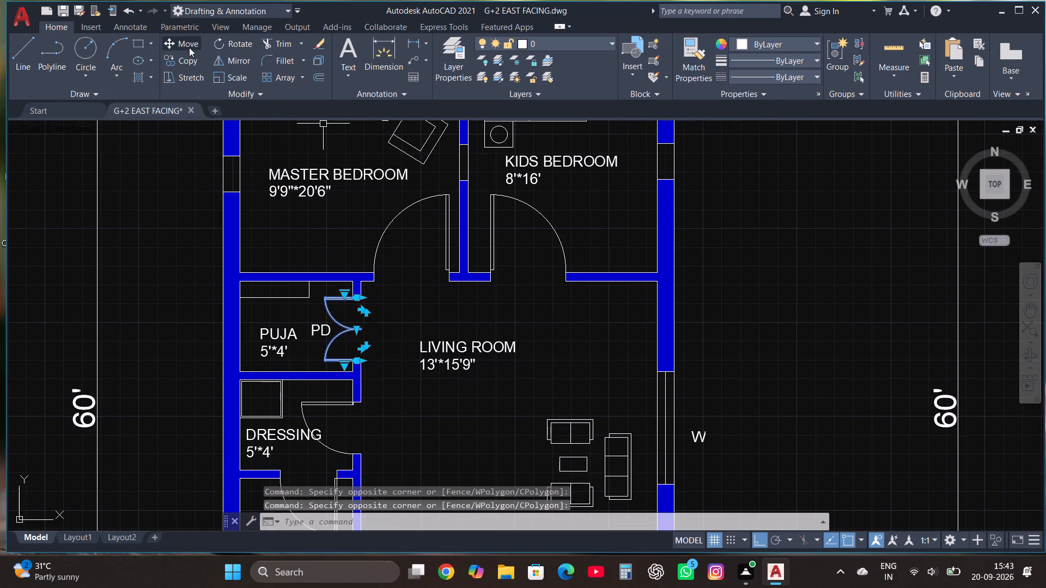
pyautogui.click(190, 60)
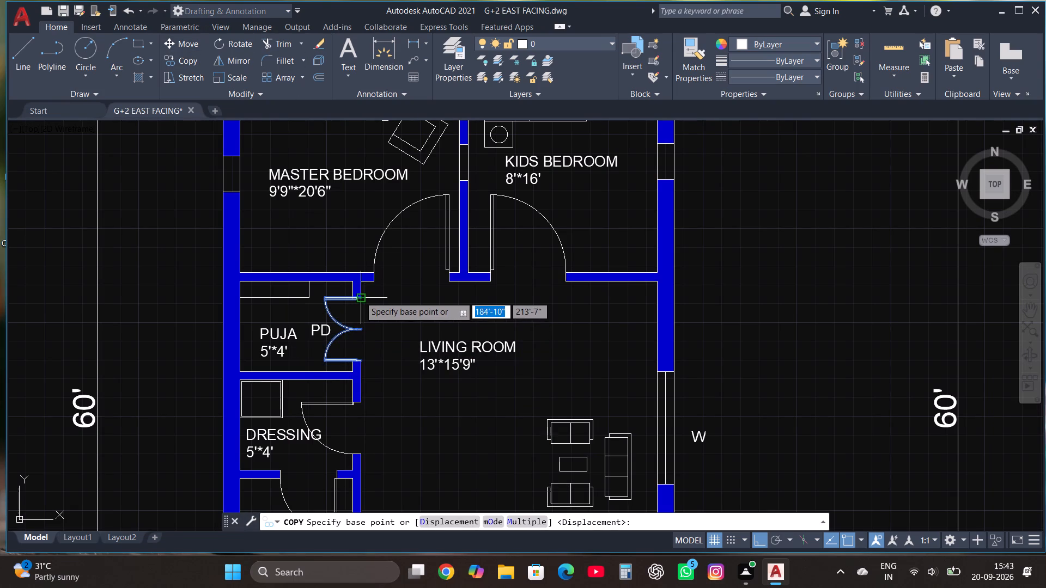
pyautogui.click(360, 296)
pyautogui.scroll(-1, 428, 373)
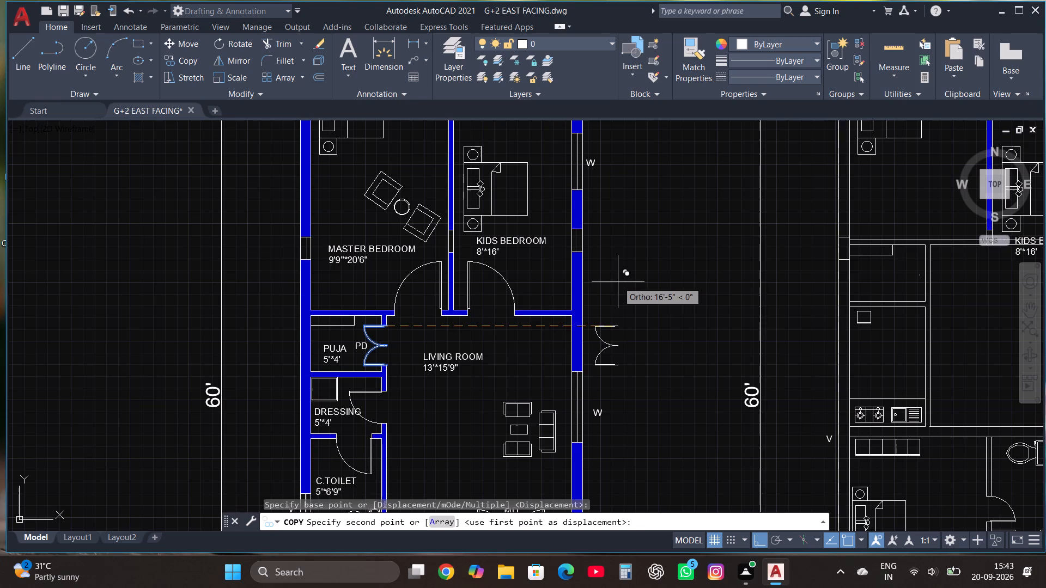
pyautogui.press('F8')
pyautogui.scroll(-2, 618, 288)
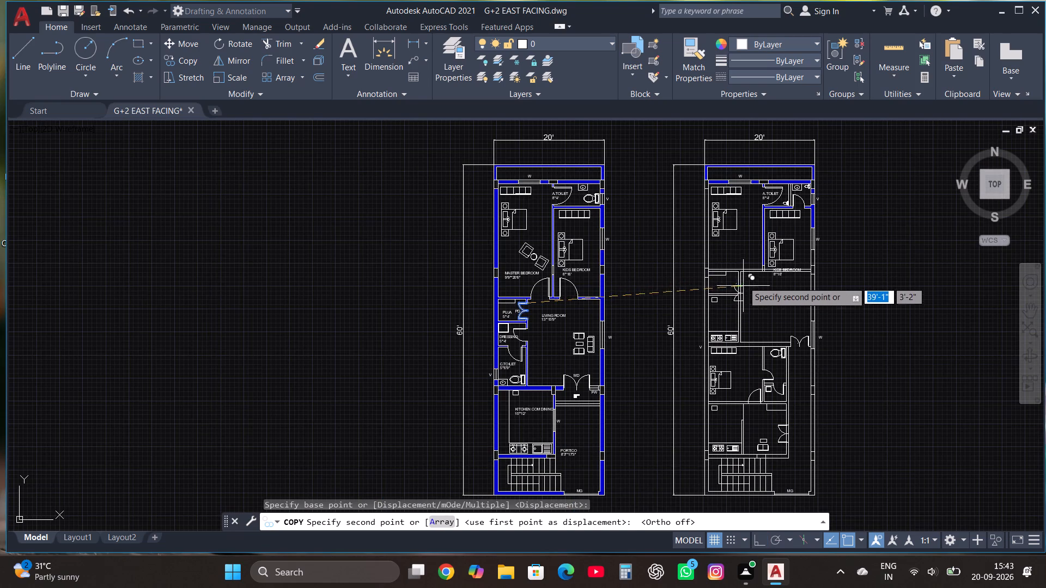
pyautogui.scroll(5, 744, 277)
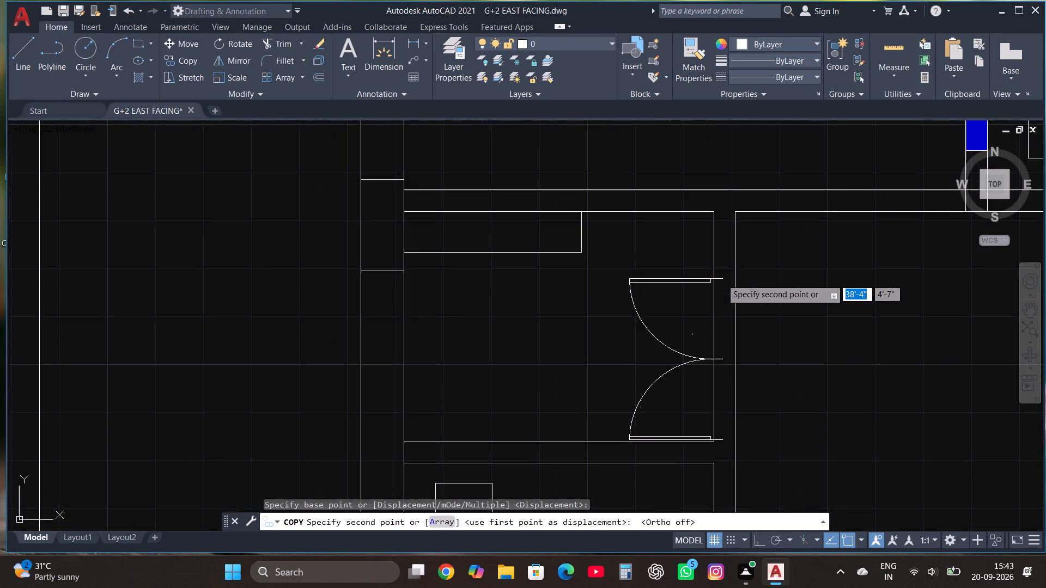
pyautogui.click(736, 252)
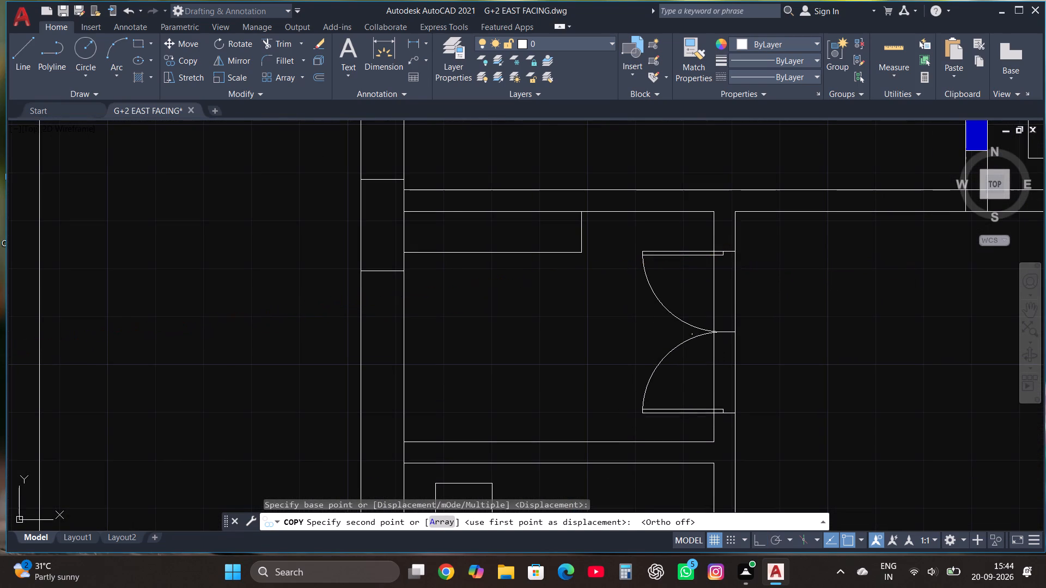
# Trim the wall lines crossing the double door opening in the east wall of the adapted plan's small room north of the kitchen.
pyautogui.click(283, 45)
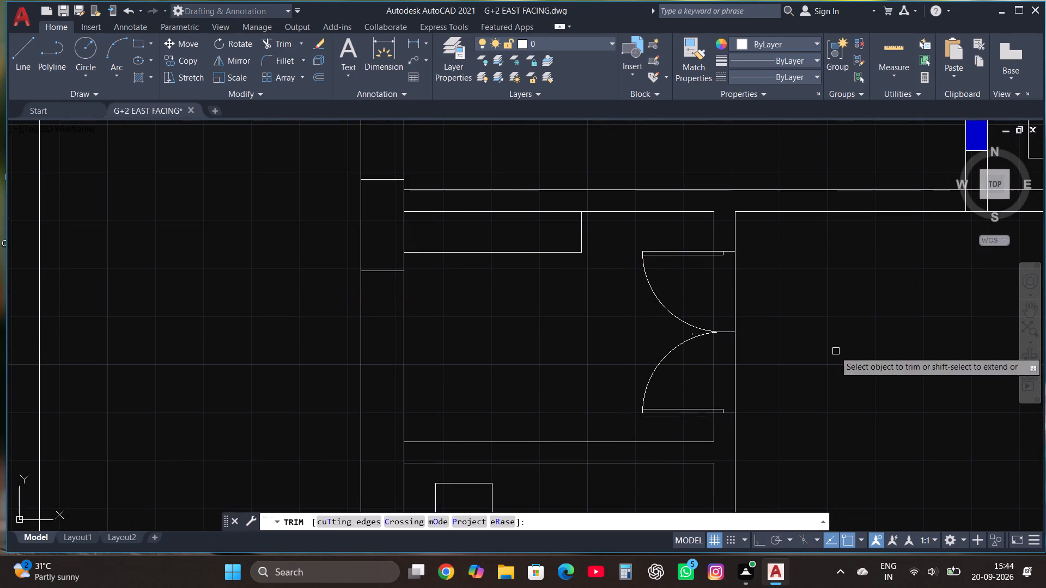
pyautogui.click(713, 299)
pyautogui.click(735, 308)
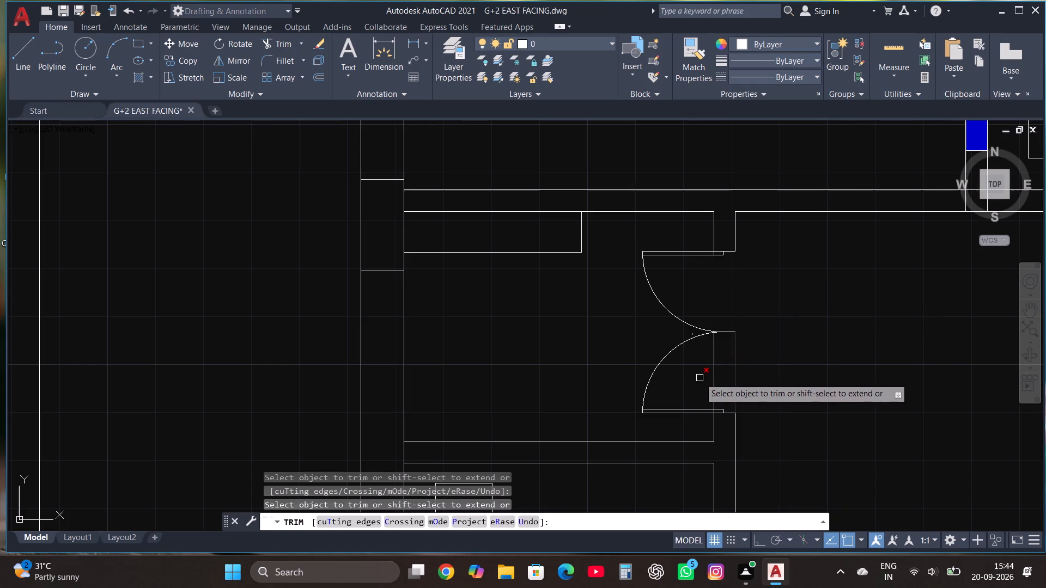
pyautogui.click(691, 382)
pyautogui.click(780, 364)
pyautogui.scroll(3, 709, 330)
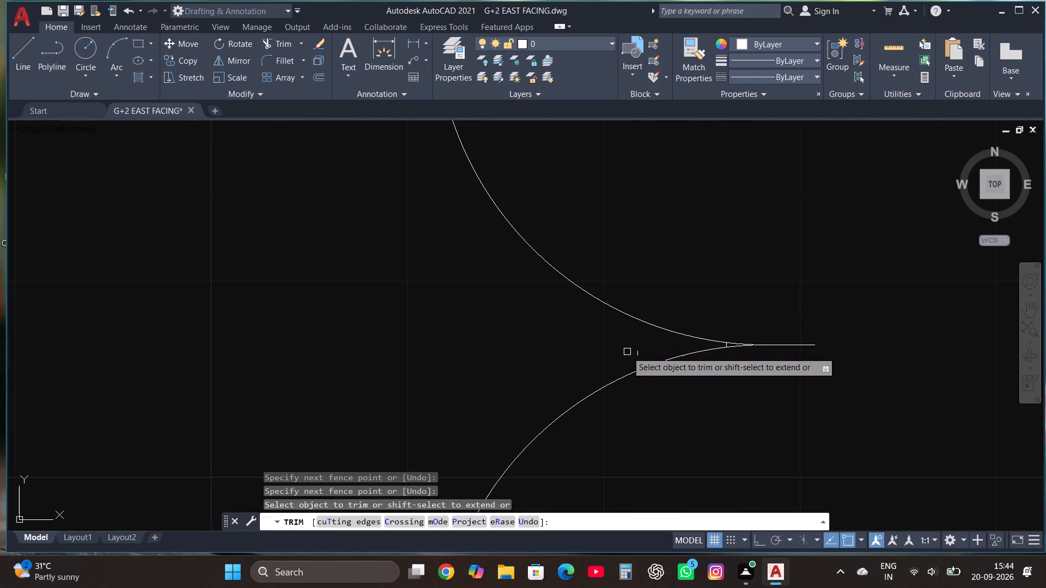
pyautogui.click(637, 353)
pyautogui.press('Escape')
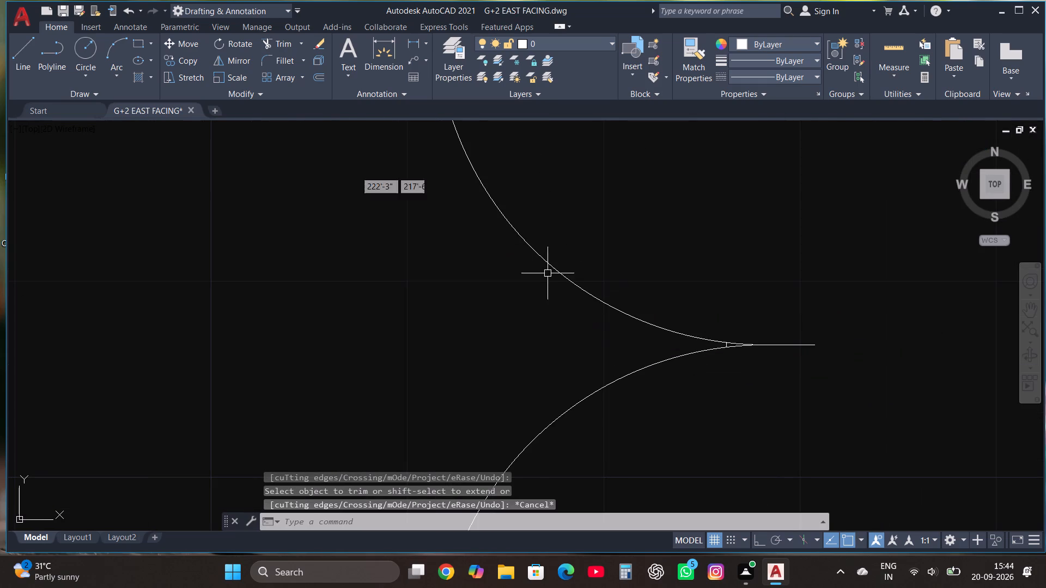
pyautogui.click(287, 47)
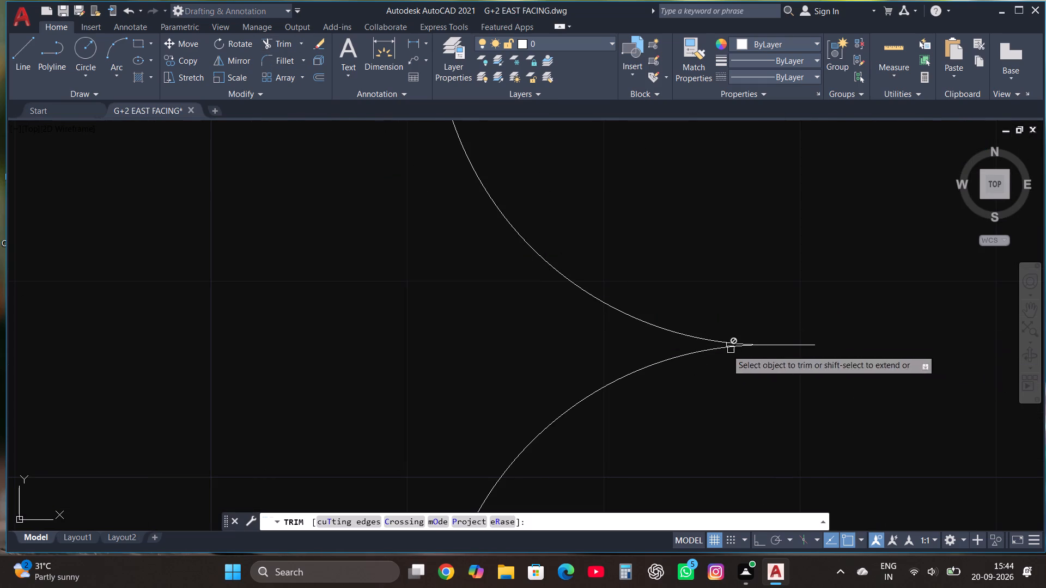
pyautogui.scroll(4, 725, 350)
pyautogui.click(731, 330)
pyautogui.press('Escape')
# Copy the sofa set from the original LIVING ROOM to the east side of the adapted plan's central hall, north of its double door.
pyautogui.scroll(-10, 683, 351)
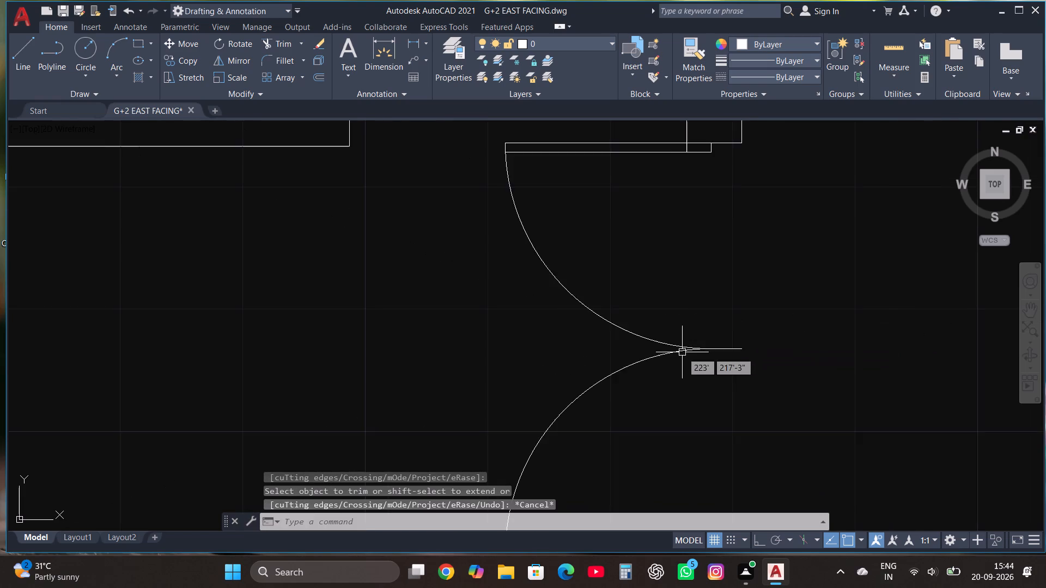
pyautogui.scroll(-7, 695, 308)
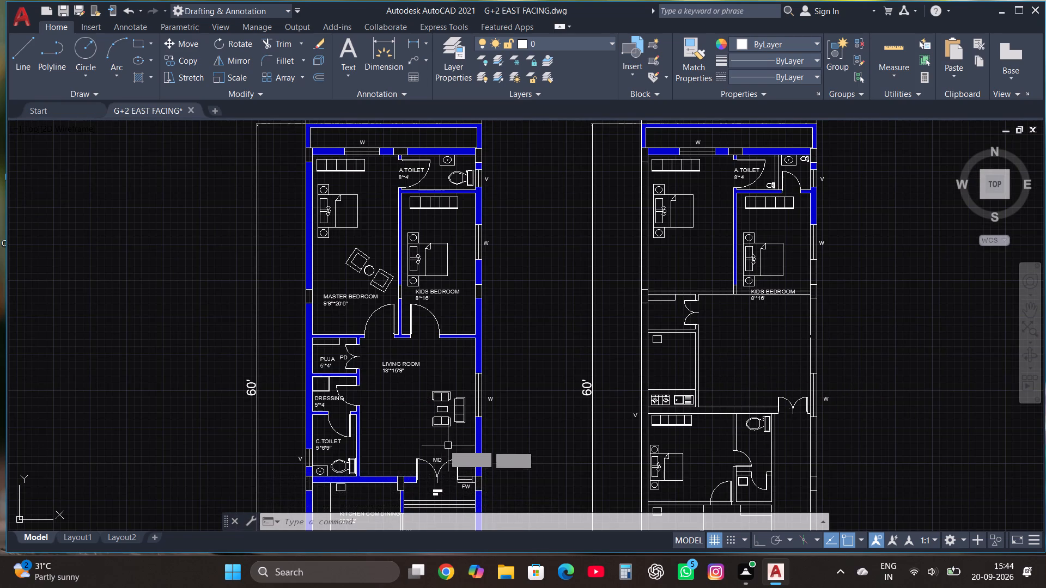
pyautogui.click(419, 436)
pyautogui.click(466, 378)
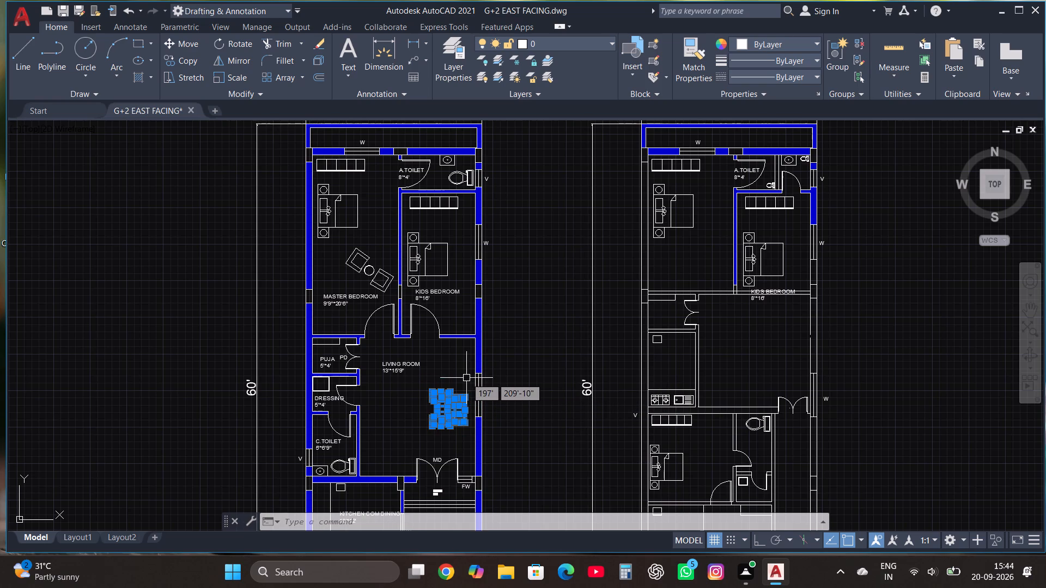
pyautogui.click(186, 62)
pyautogui.click(445, 414)
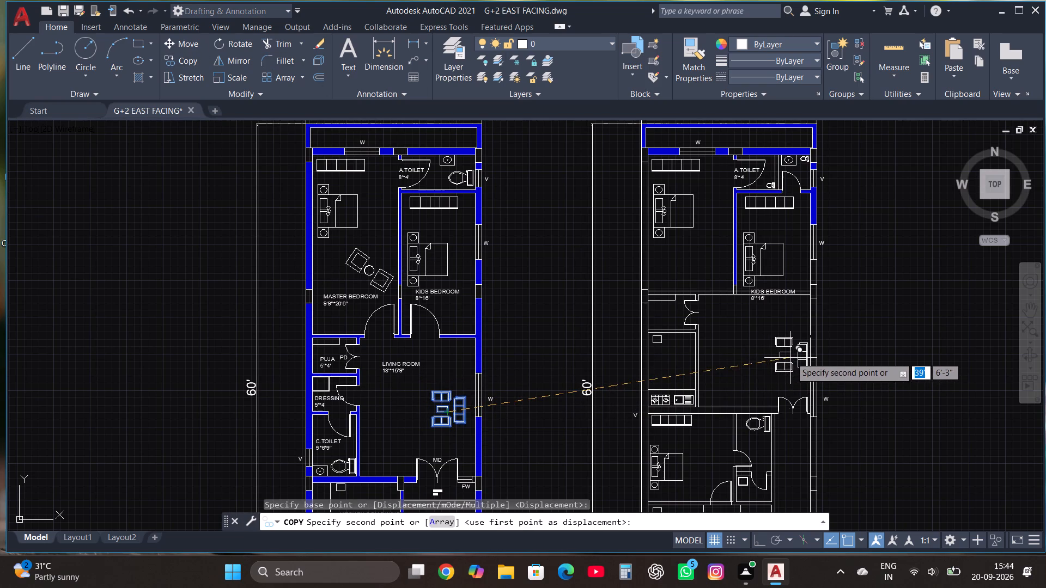
pyautogui.click(787, 350)
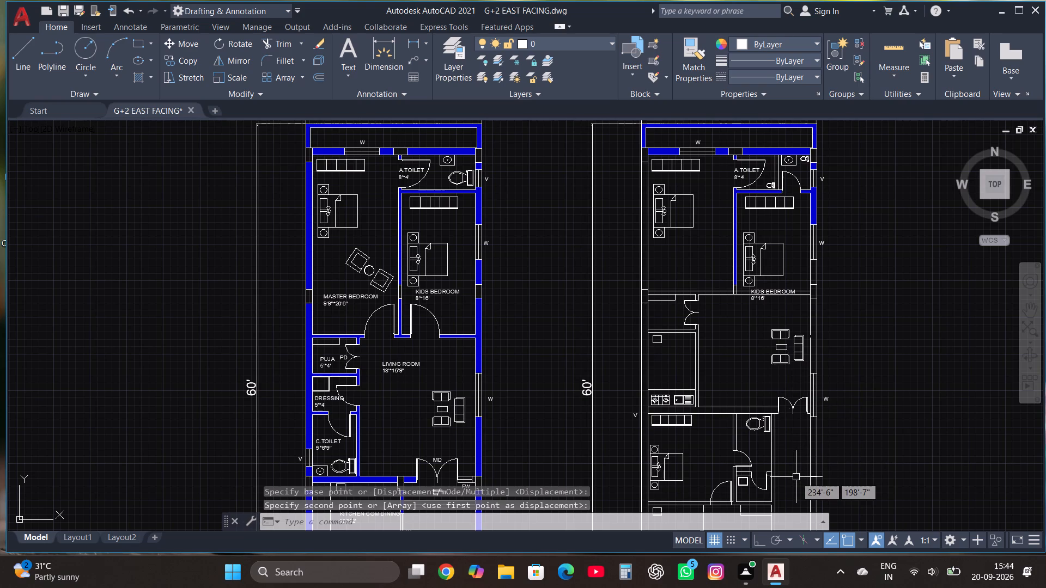
# Copy the two angled armchairs and round table from the original MASTER BEDROOM to the adapted plan's northwest bedroom, south of the bed.
pyautogui.scroll(3, 380, 264)
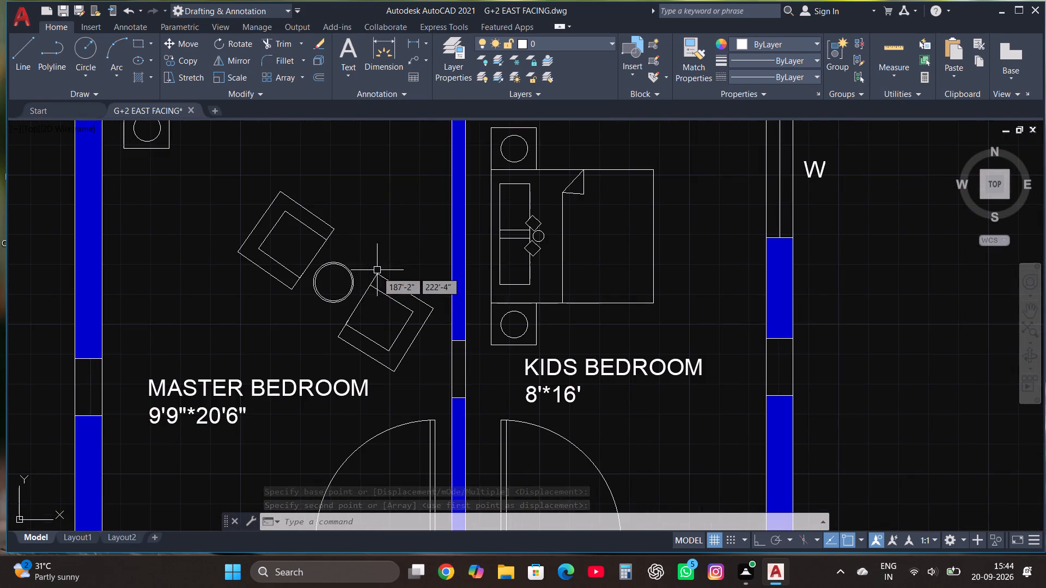
pyautogui.click(431, 360)
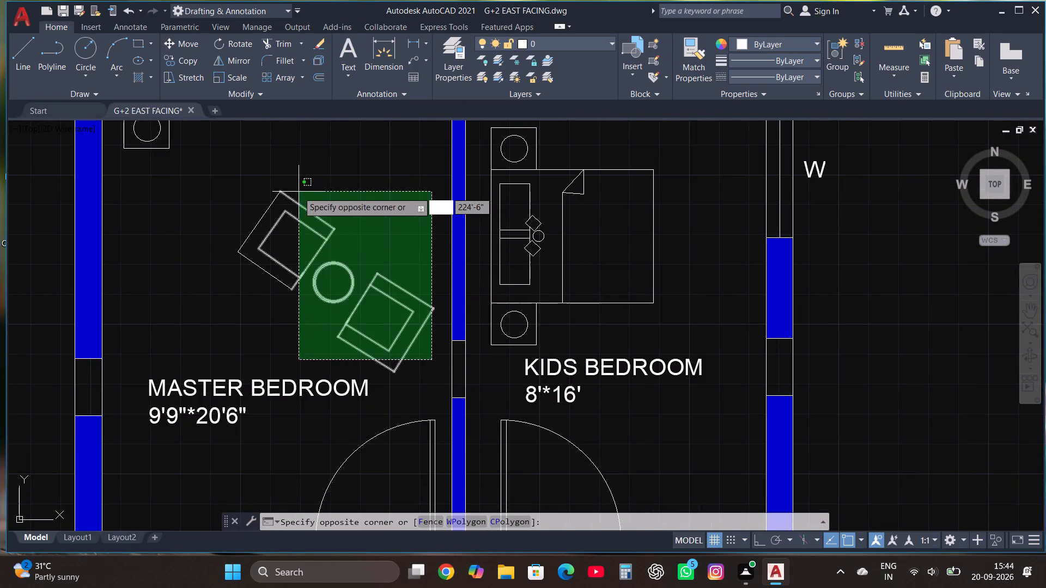
pyautogui.click(237, 170)
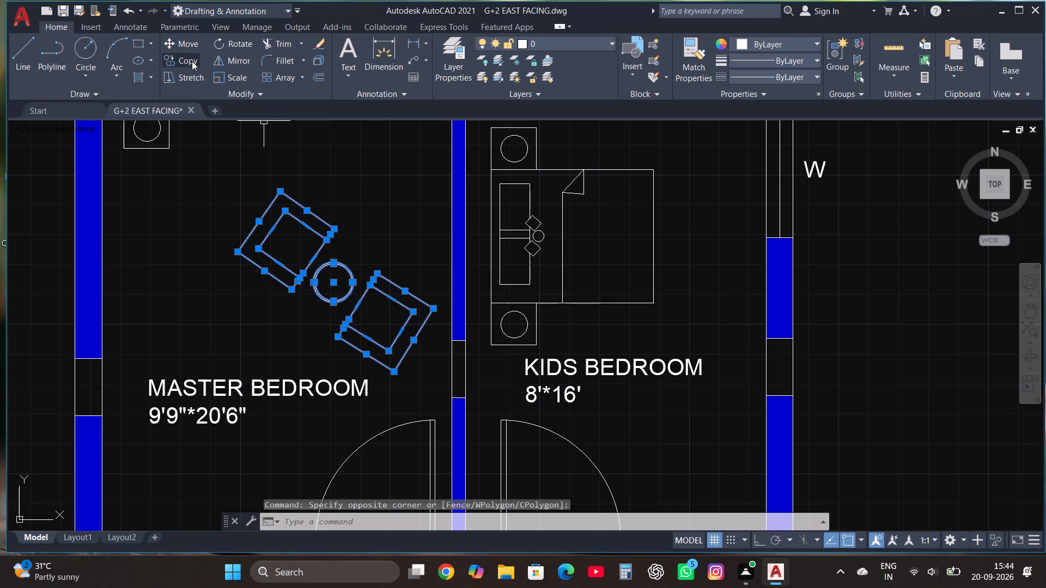
pyautogui.click(192, 61)
pyautogui.click(298, 267)
pyautogui.scroll(-3, 304, 250)
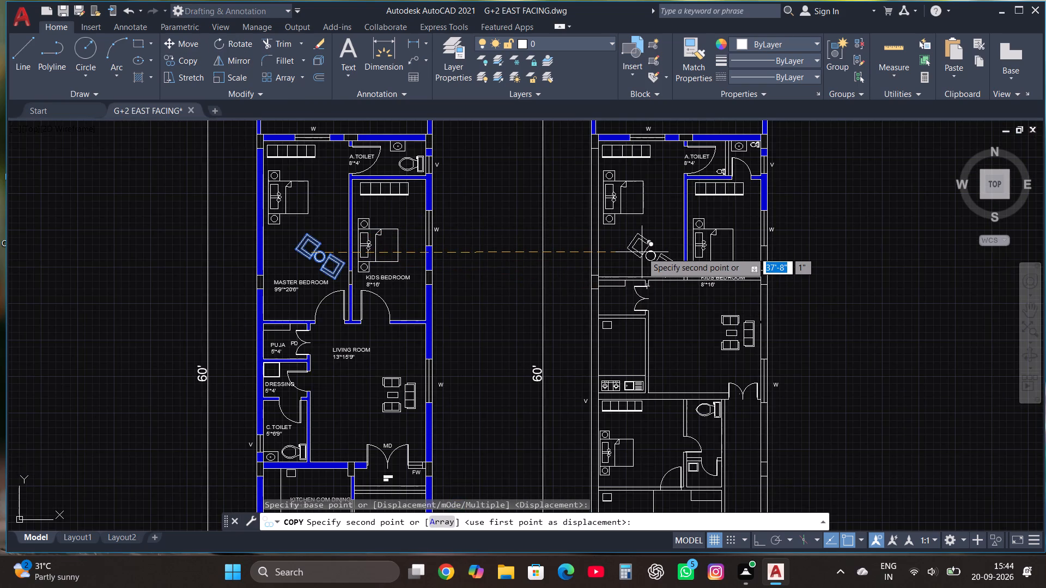
pyautogui.scroll(2, 642, 252)
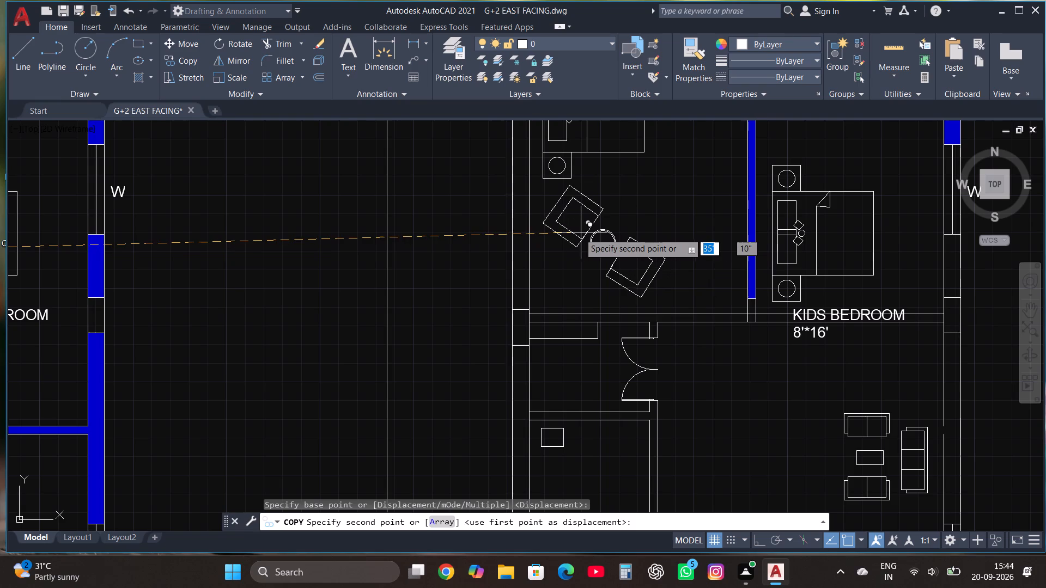
pyautogui.click(577, 235)
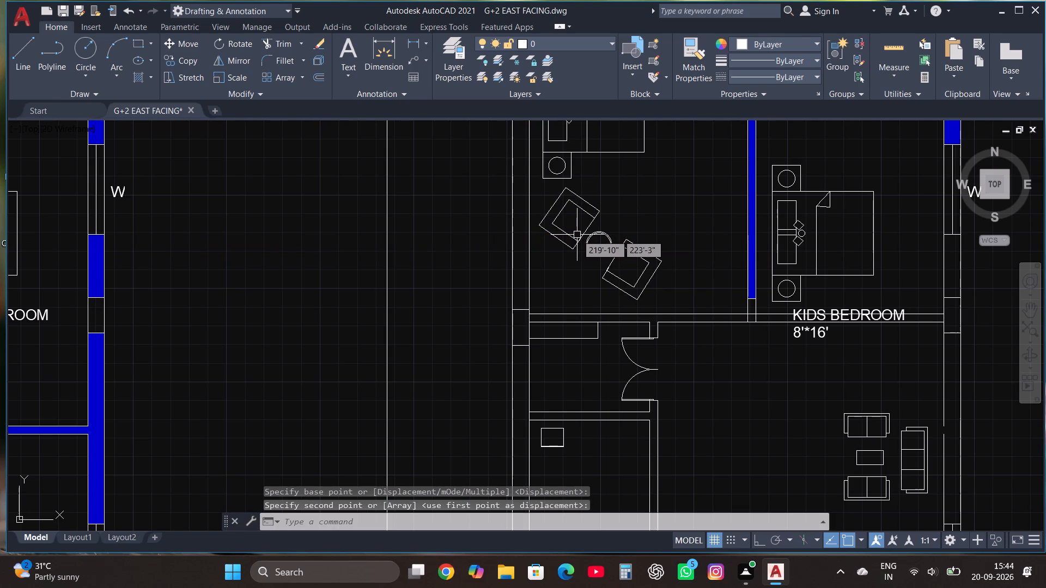
# Move the adapted plan's KIDS BEDROOM label north into the gap between the wardrobe and the bed.
pyautogui.scroll(-1, 658, 246)
pyautogui.scroll(1, 741, 289)
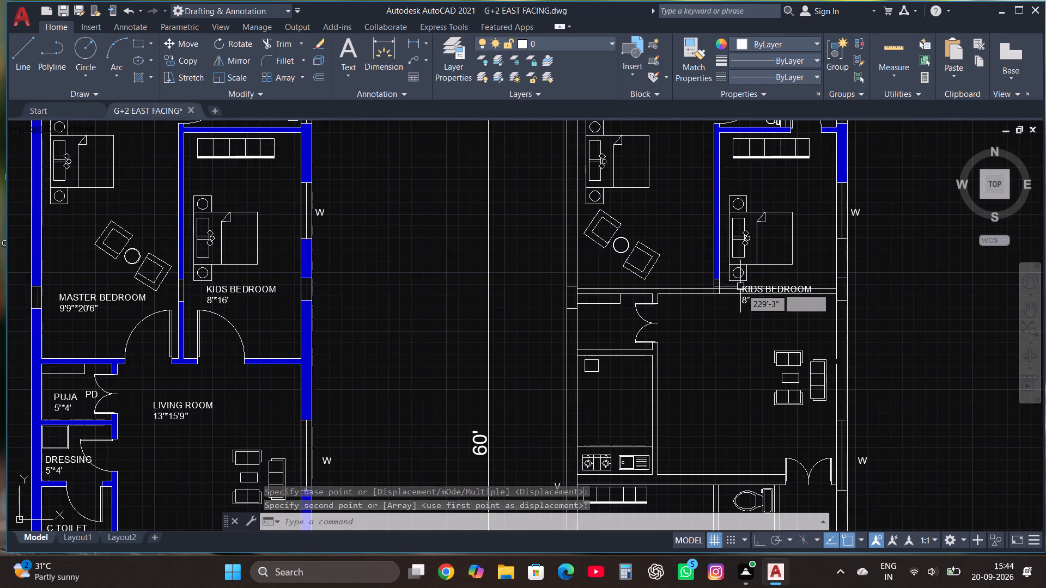
pyautogui.click(755, 308)
pyautogui.scroll(-1, 756, 341)
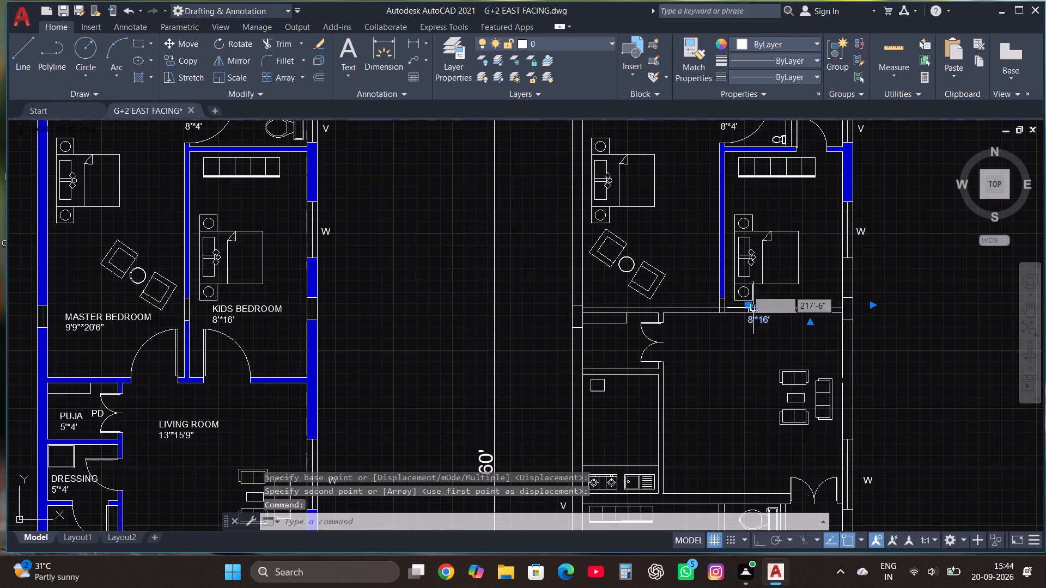
pyautogui.click(191, 44)
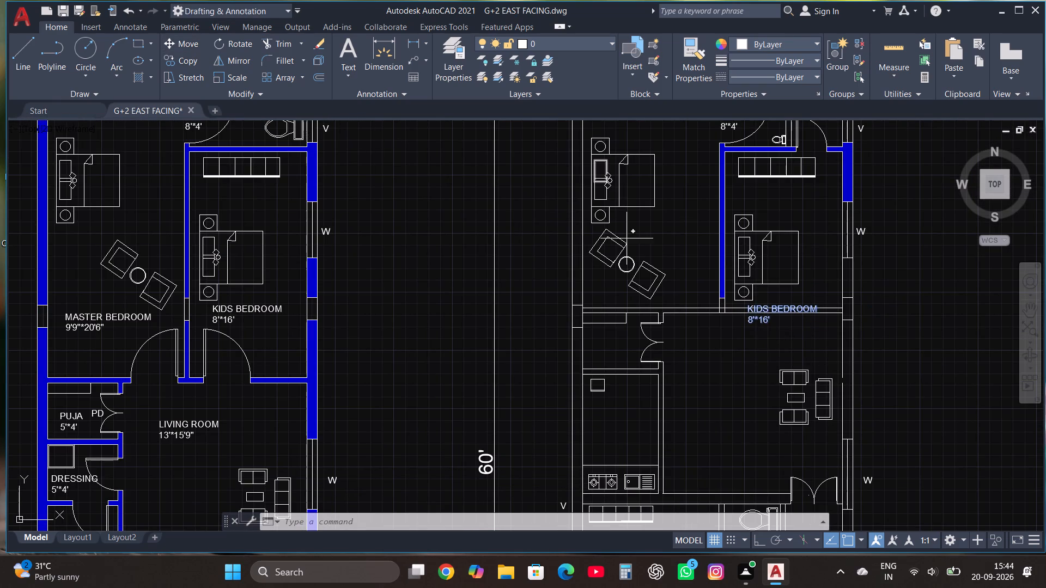
pyautogui.click(763, 320)
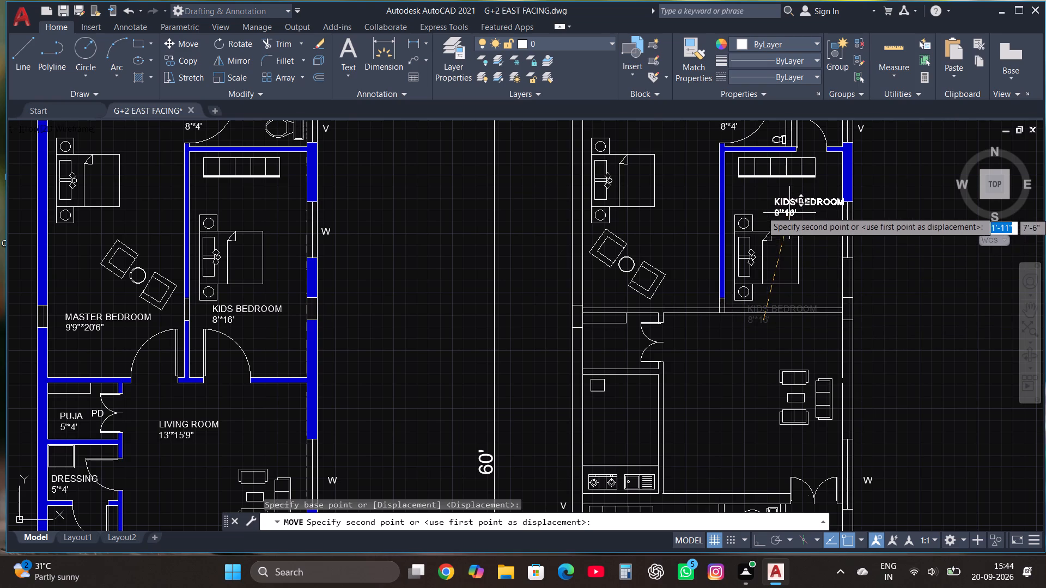
pyautogui.click(782, 207)
# Copy the original MASTER BEDROOM door to the south wall of the adapted plan's northwest bedroom, beside the wall shared with the KIDS BEDROOM.
pyautogui.scroll(-1, 729, 339)
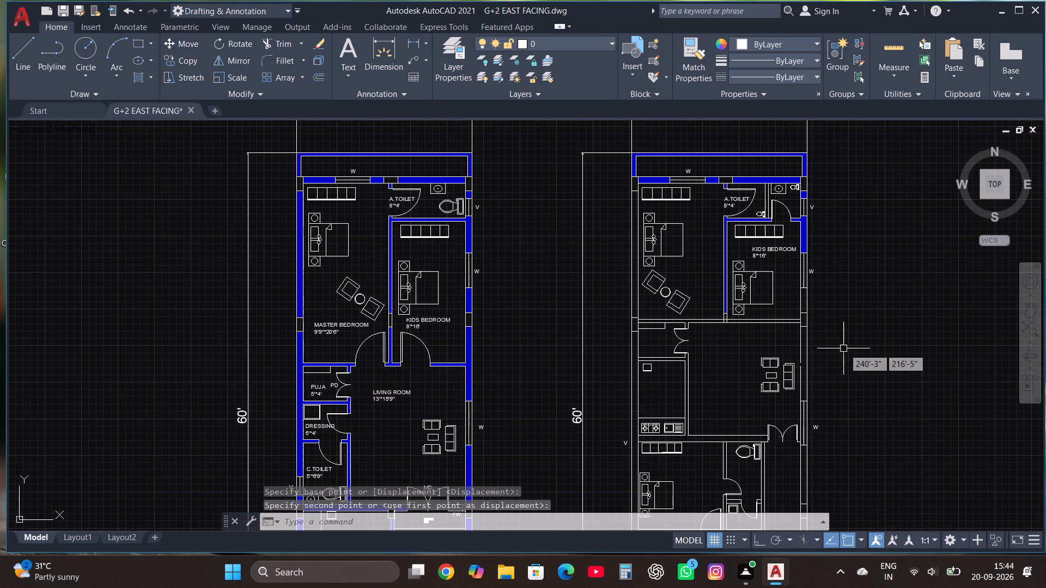
pyautogui.click(369, 338)
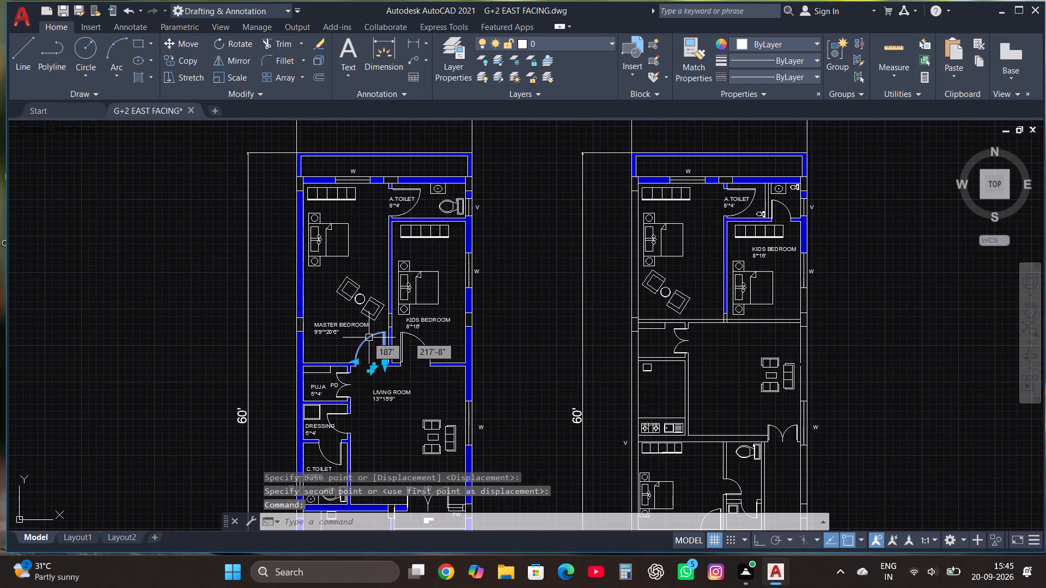
pyautogui.click(185, 60)
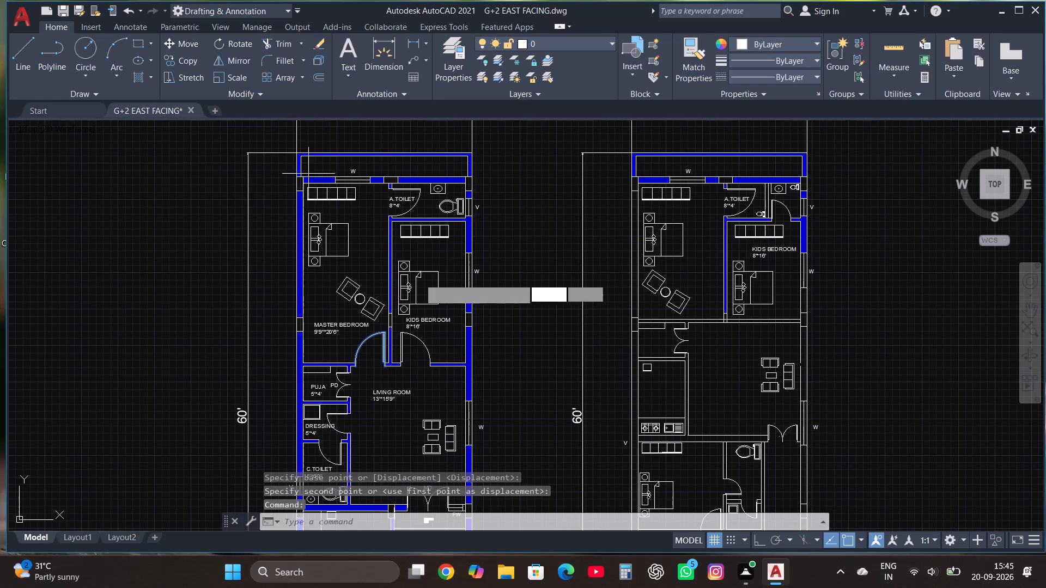
pyautogui.click(384, 368)
pyautogui.scroll(1, 717, 318)
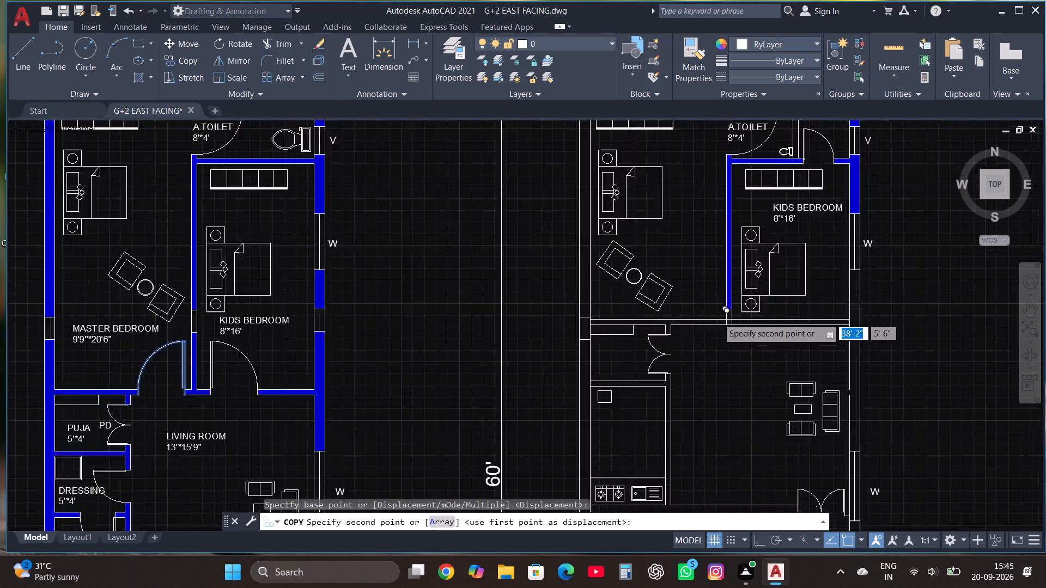
pyautogui.scroll(2, 717, 318)
pyautogui.click(727, 334)
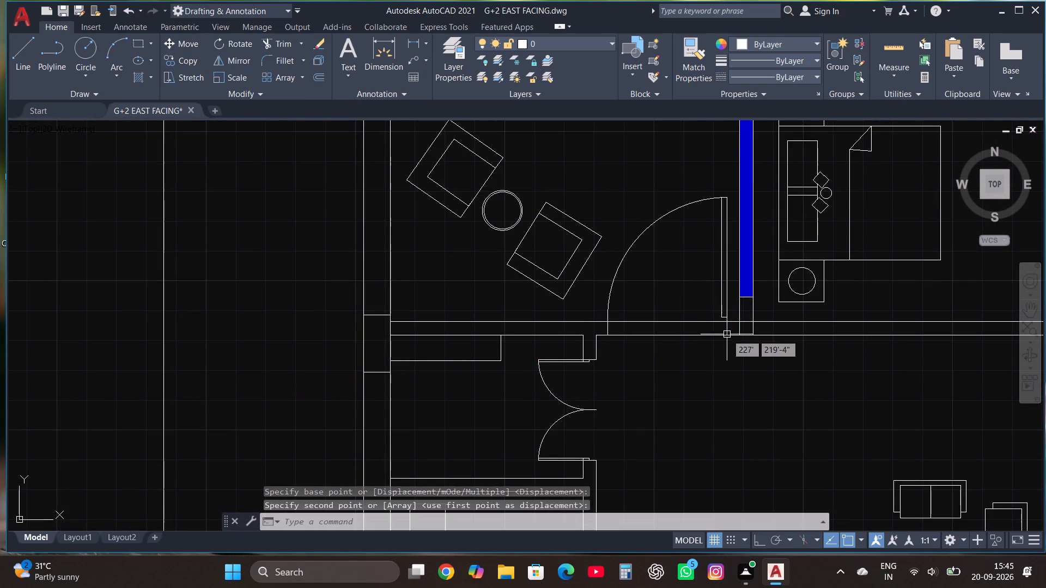
# Copy the original KIDS BEDROOM door to the south wall of the adapted plan's KIDS BEDROOM.
pyautogui.scroll(-2, 722, 323)
pyautogui.click(221, 348)
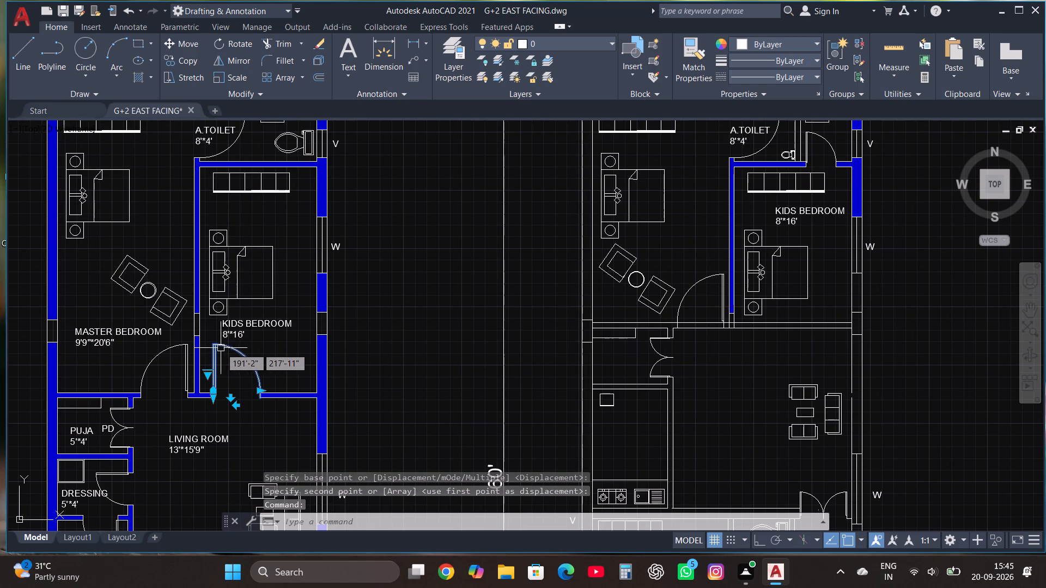
pyautogui.click(184, 60)
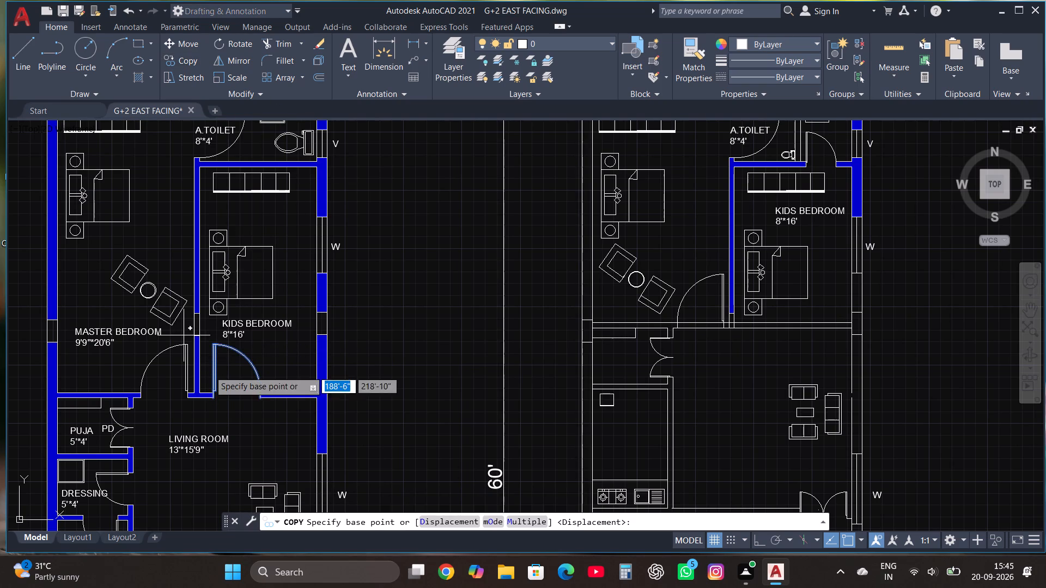
pyautogui.click(213, 400)
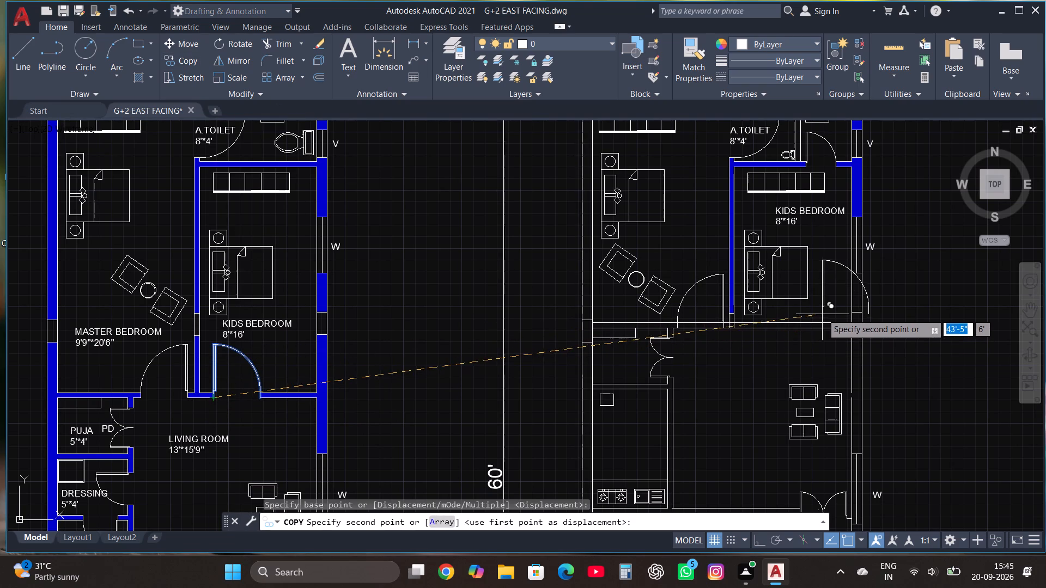
pyautogui.scroll(2, 824, 314)
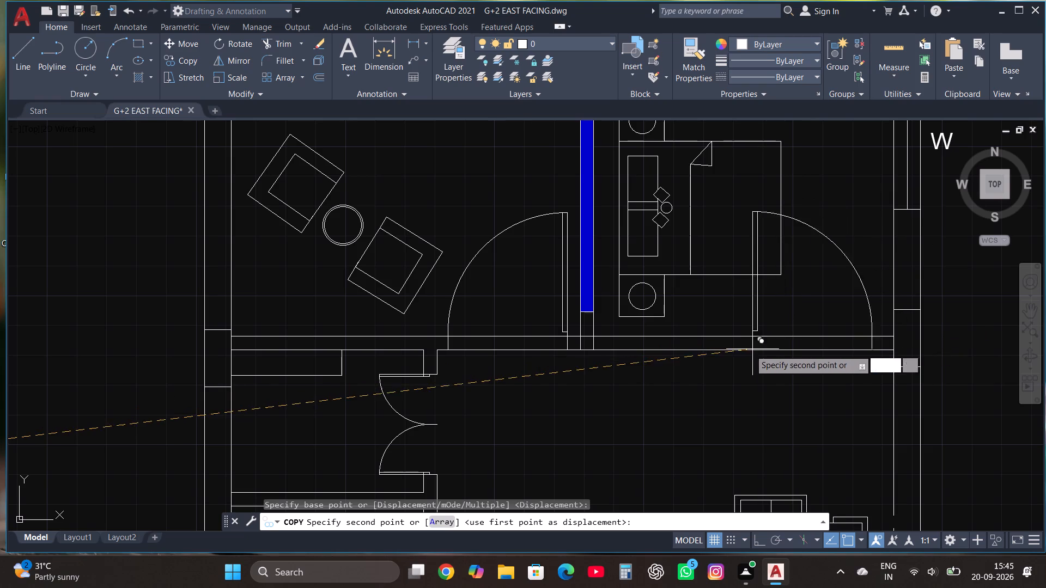
pyautogui.click(709, 348)
# Move the adapted plan's KIDS BEDROOM bed and both bedside tables about 2 feet north, clear of the south door.
pyautogui.scroll(-1, 717, 401)
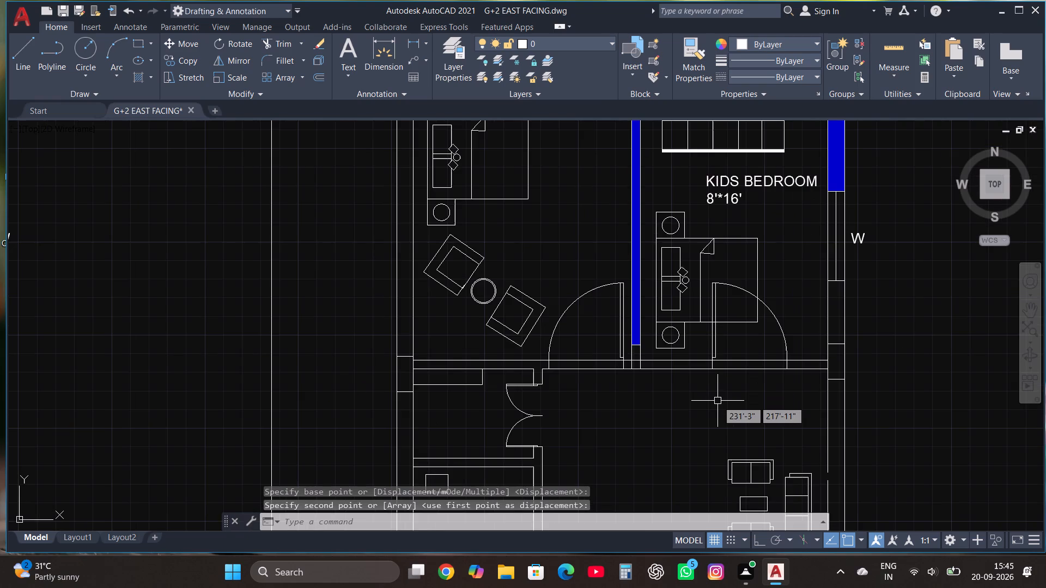
pyautogui.scroll(-1, 719, 402)
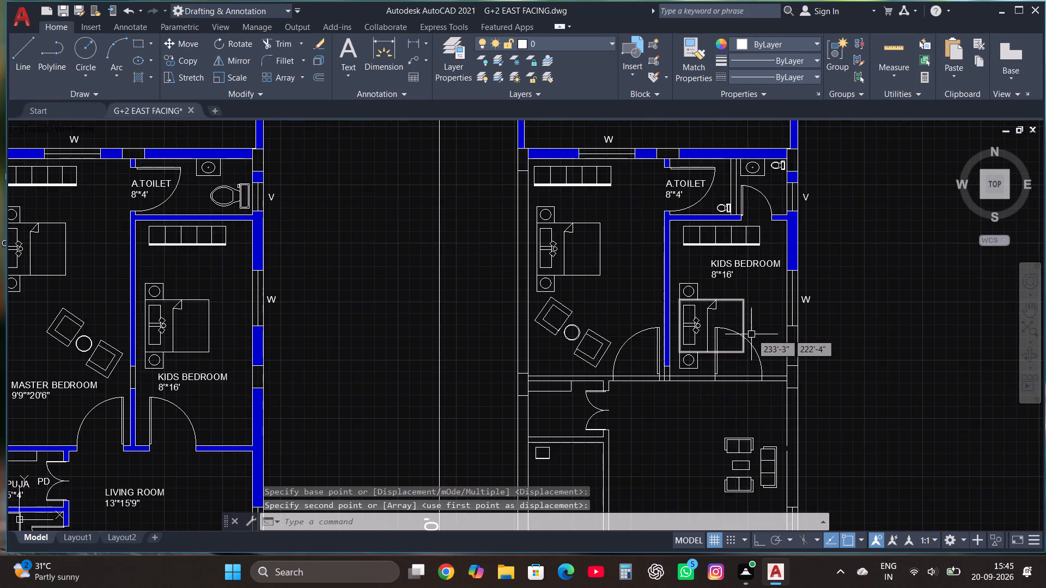
pyautogui.scroll(1, 756, 323)
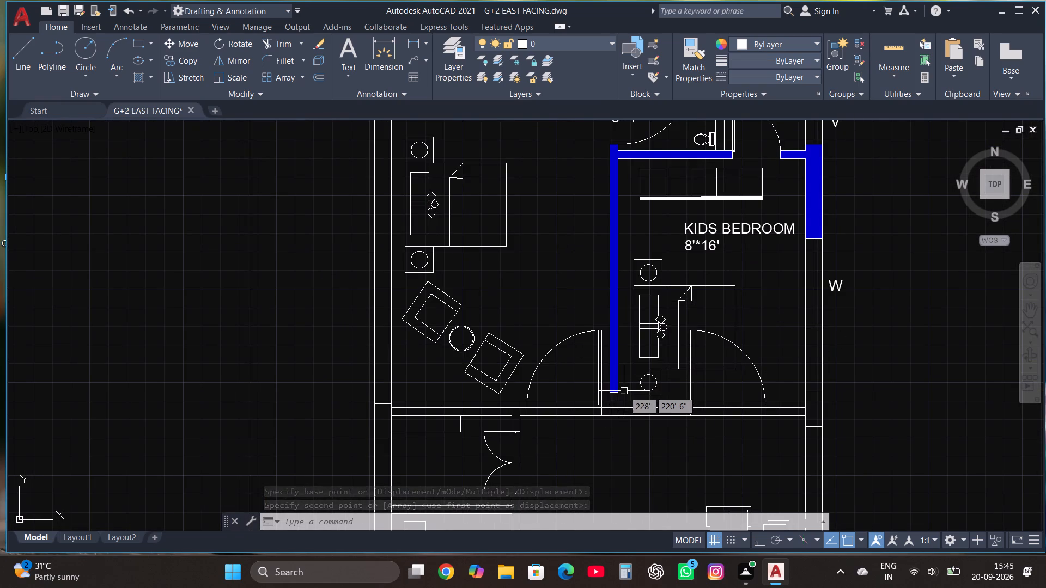
pyautogui.click(627, 401)
pyautogui.click(743, 267)
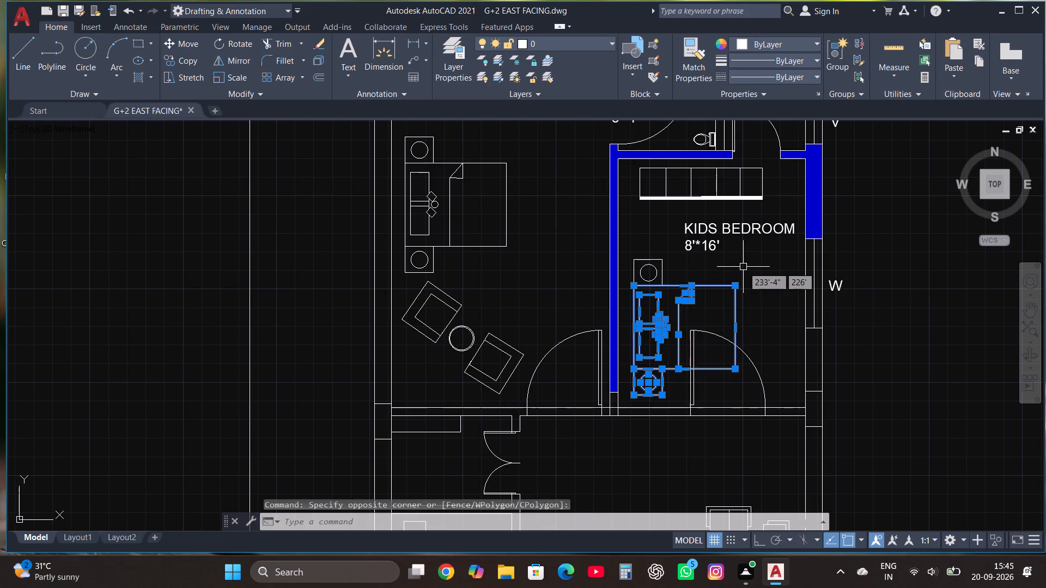
pyautogui.click(623, 402)
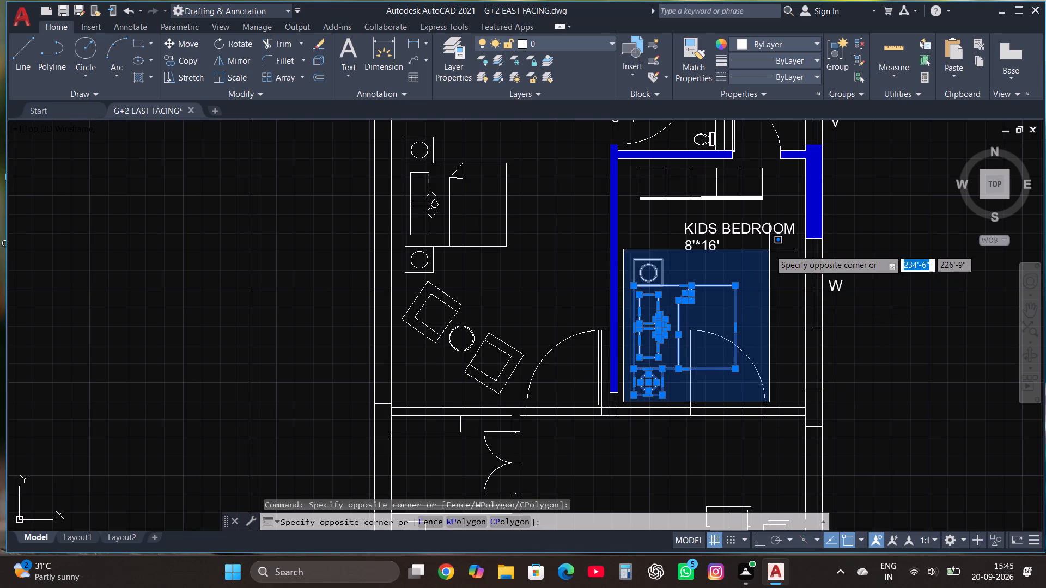
pyautogui.click(769, 255)
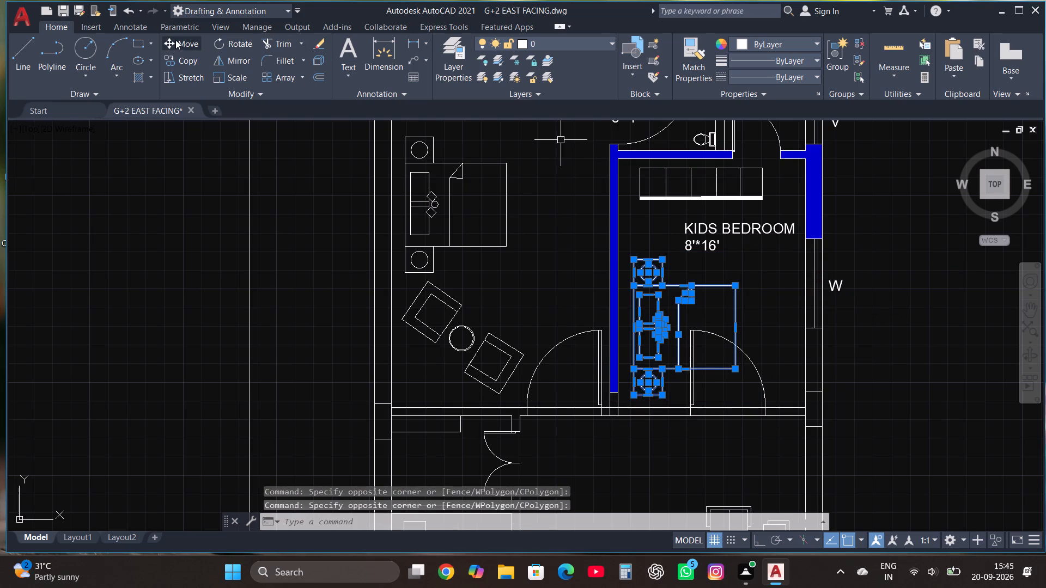
pyautogui.click(175, 40)
pyautogui.click(652, 320)
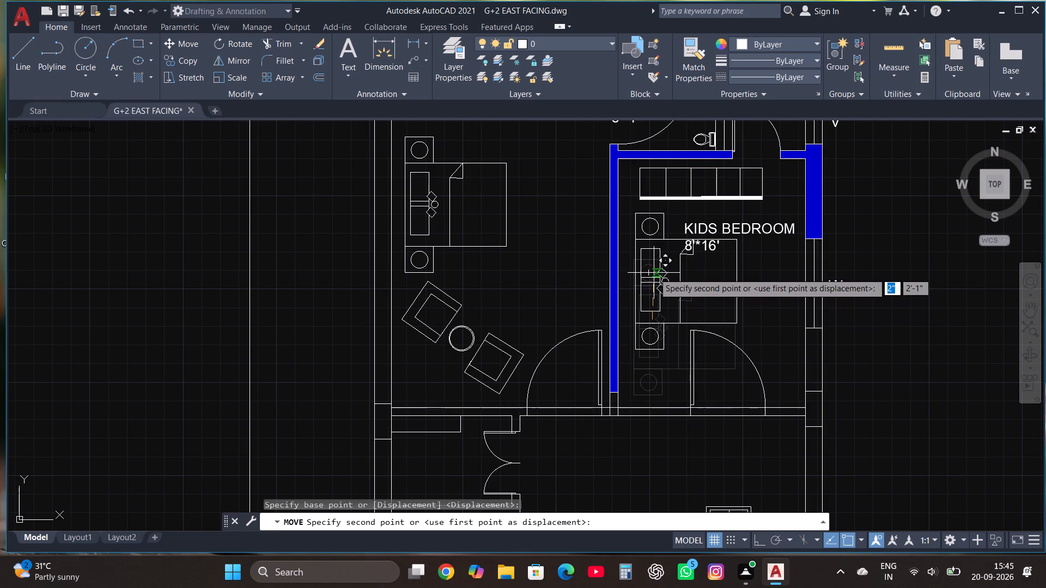
pyautogui.click(650, 272)
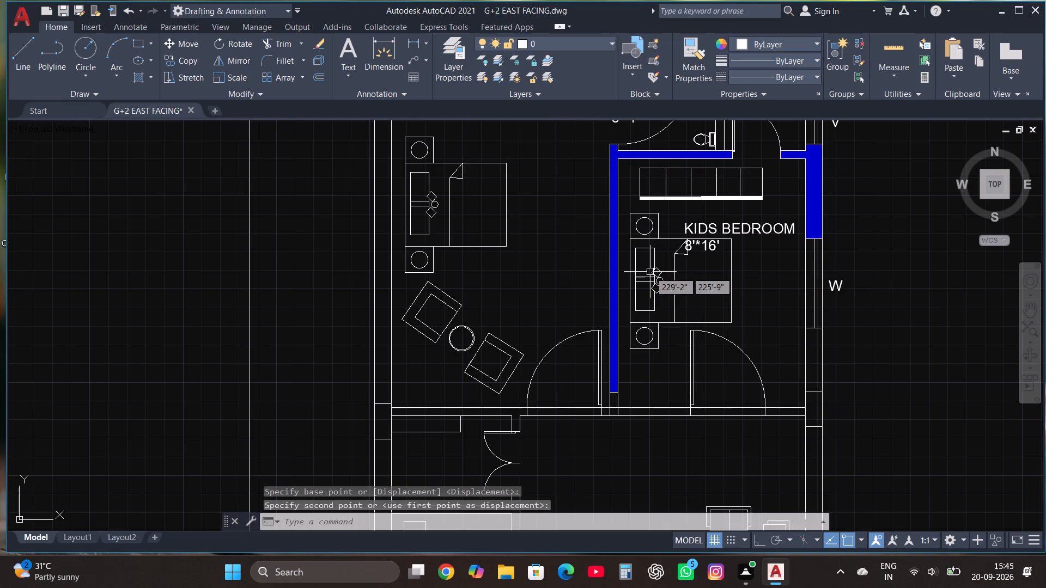
pyautogui.press('Escape')
# Move the adapted plan's KIDS BEDROOM label north and east of the upper bedside table, just below the wardrobe.
pyautogui.click(743, 225)
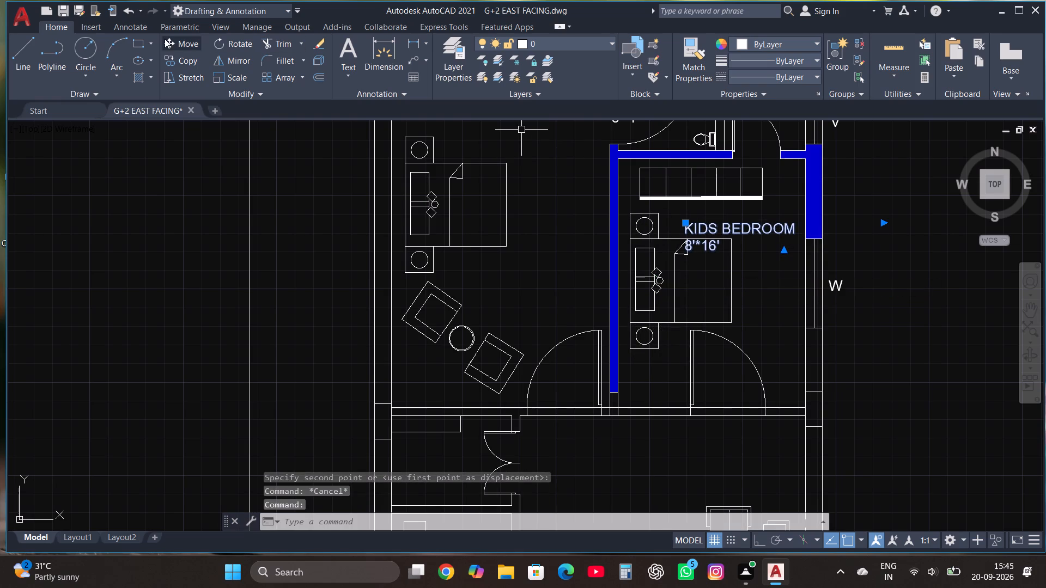
pyautogui.click(194, 42)
pyautogui.click(754, 231)
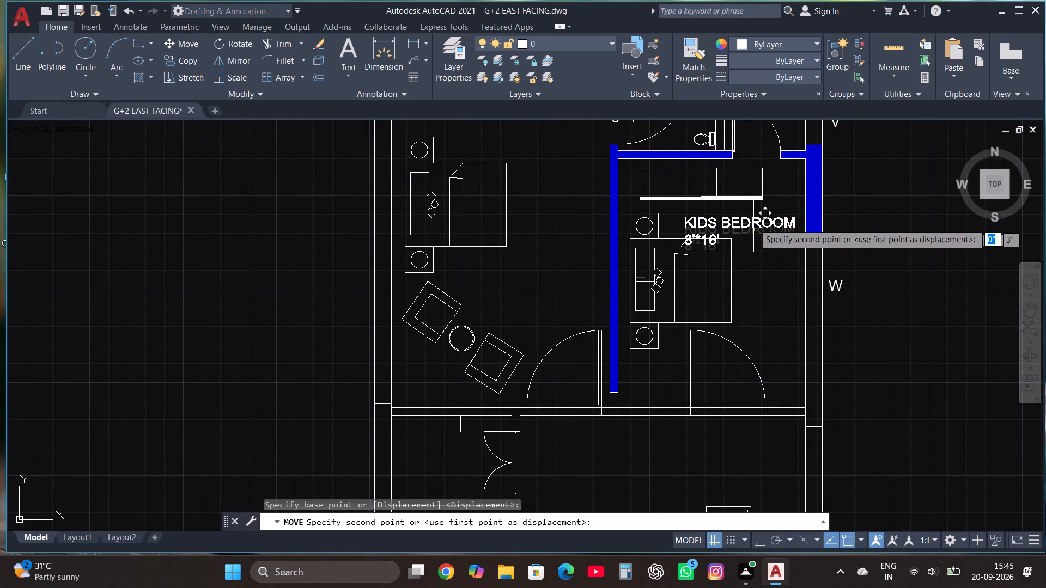
pyautogui.click(755, 218)
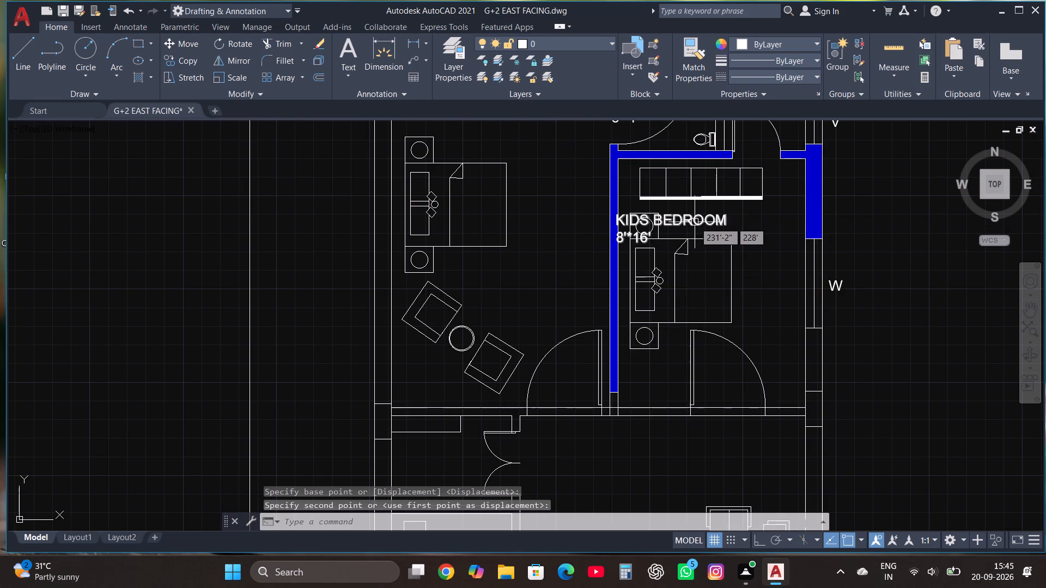
pyautogui.click(695, 222)
pyautogui.click(193, 38)
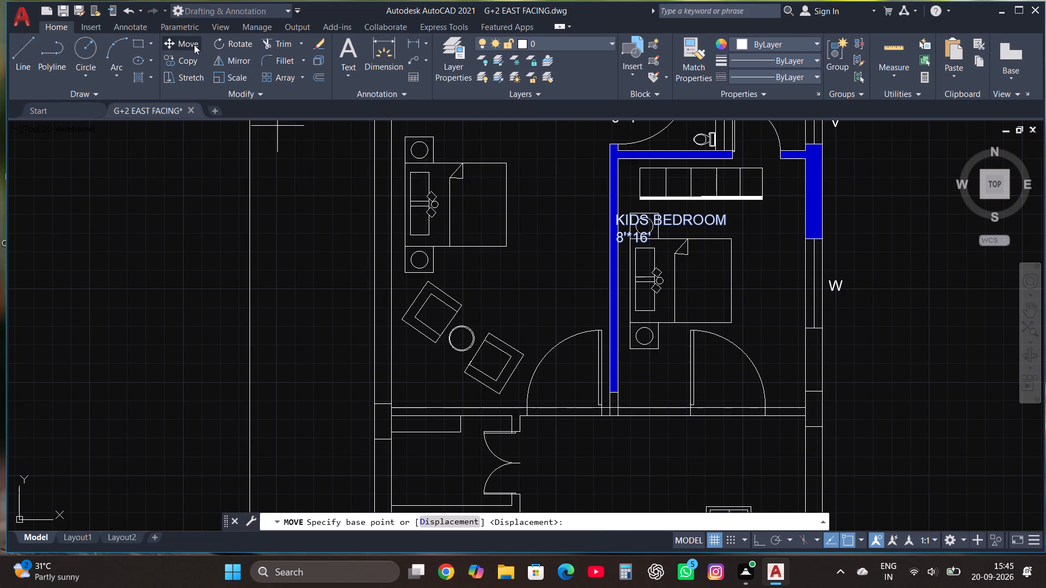
pyautogui.press('F8')
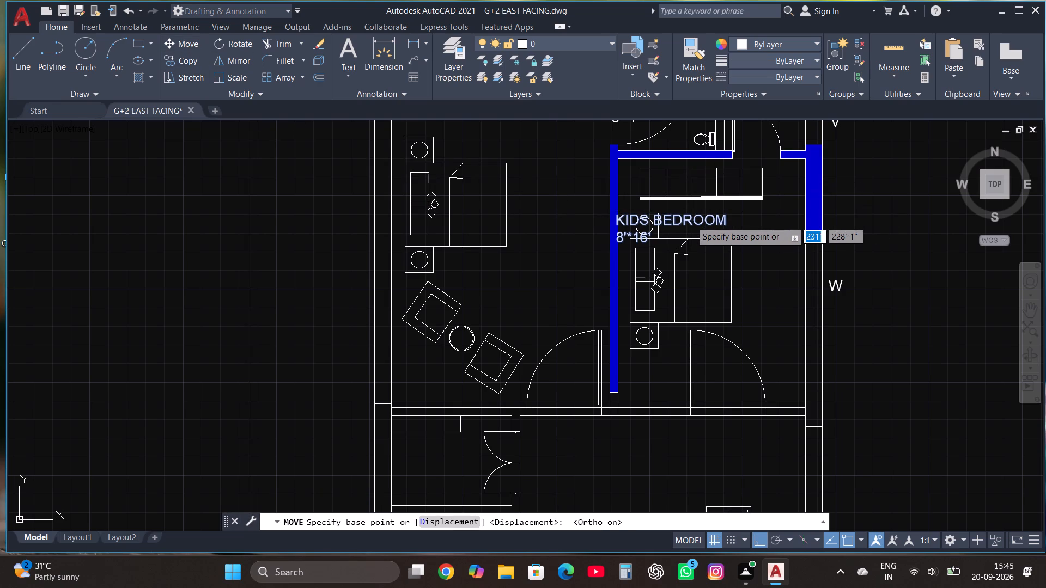
pyautogui.press('F8')
pyautogui.click(689, 222)
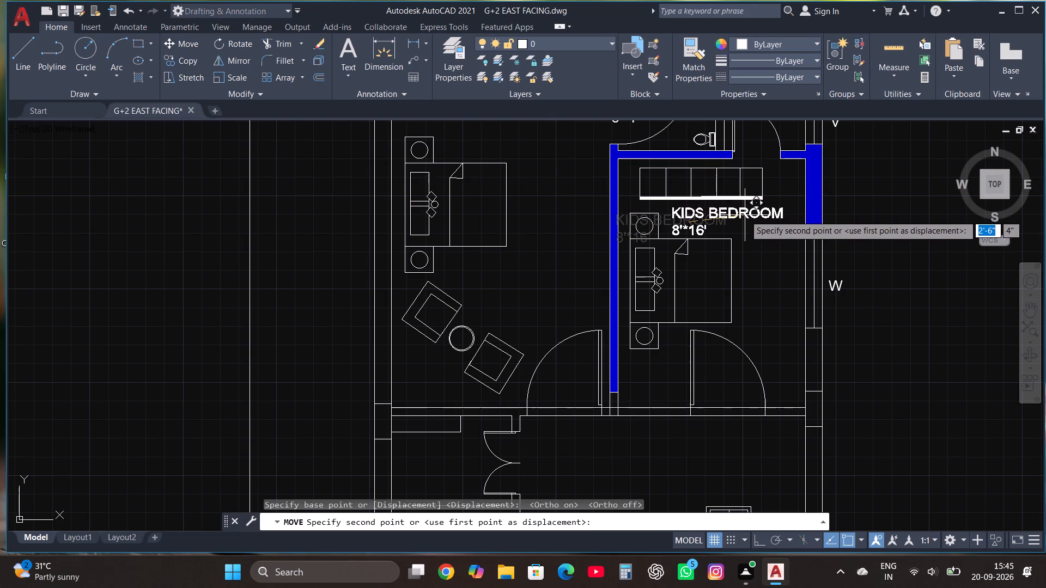
pyautogui.click(745, 215)
# Trim the wall lines crossing the two door openings in the south wall of the adapted plan's northern bedrooms.
pyautogui.scroll(-1, 607, 201)
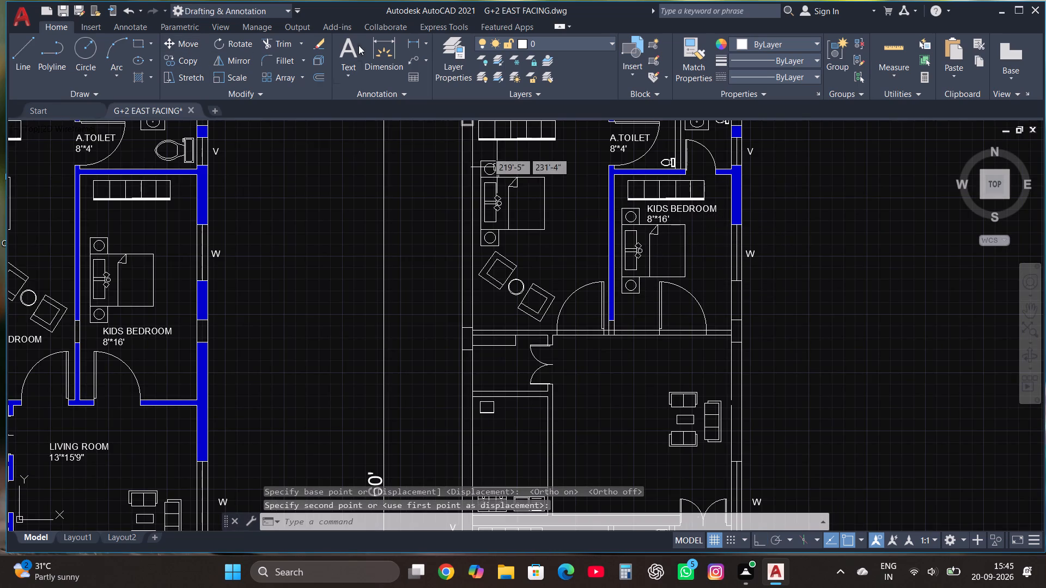
pyautogui.click(277, 44)
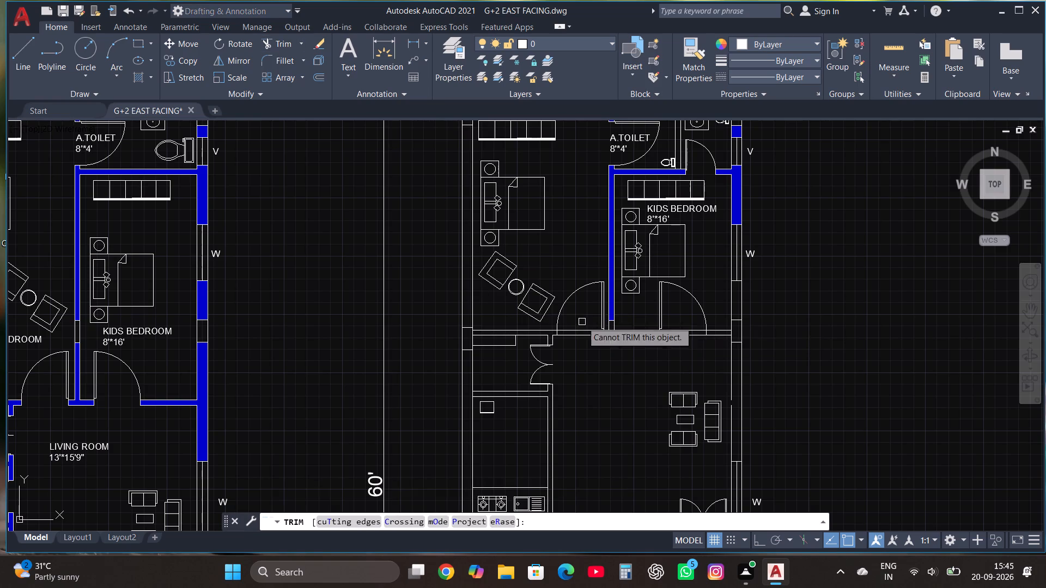
pyautogui.click(581, 321)
pyautogui.click(588, 365)
pyautogui.click(687, 325)
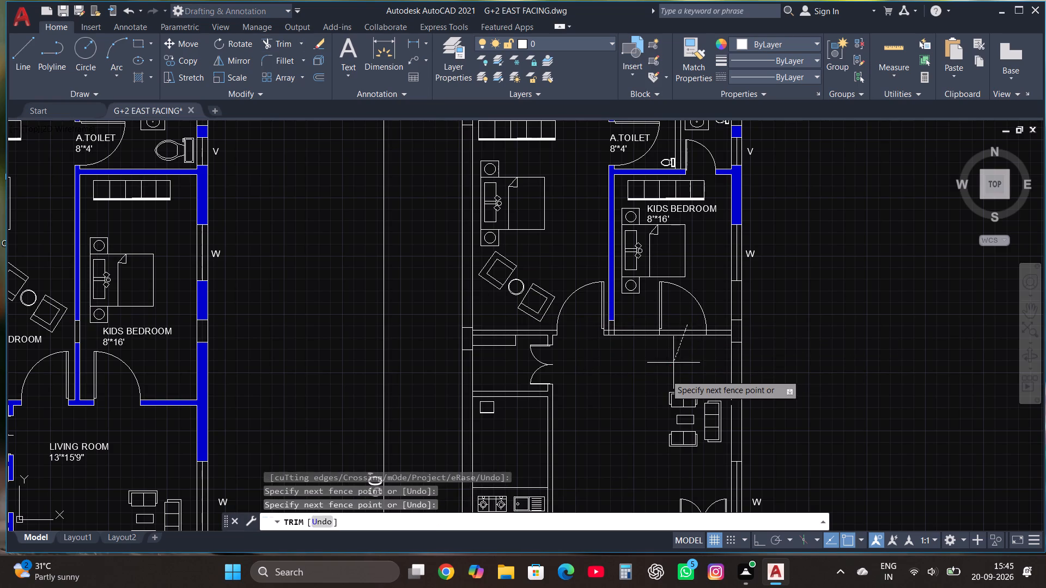
pyautogui.click(663, 364)
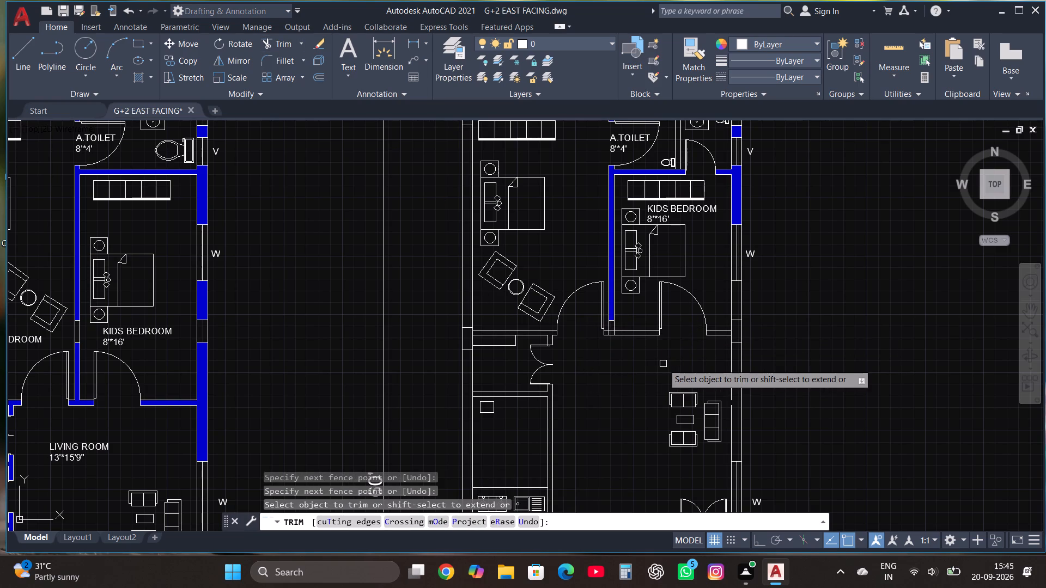
pyautogui.scroll(-3, 665, 366)
pyautogui.press('Escape')
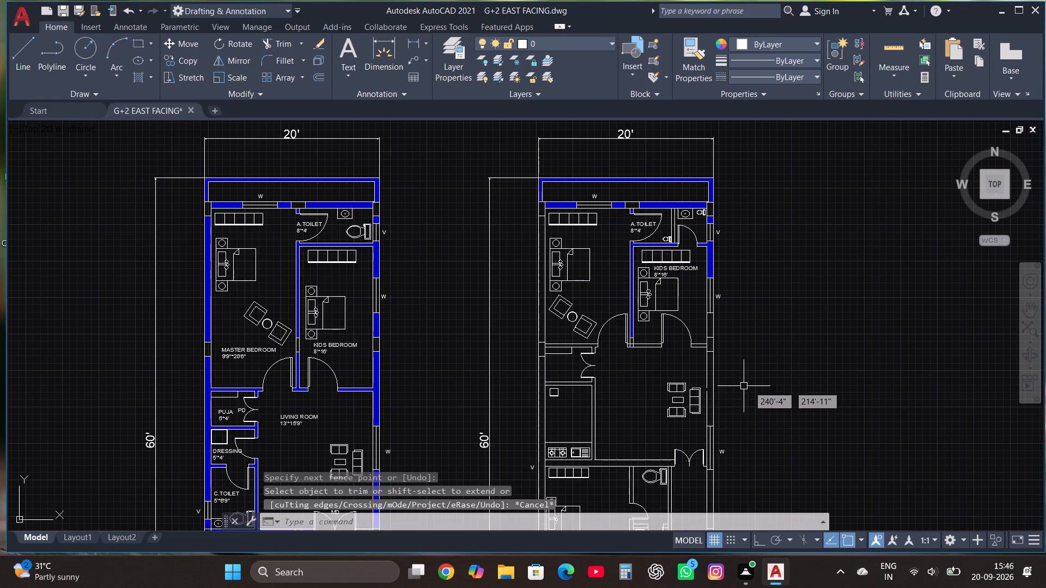
# Copy the adapted plan's east-wall window beside the double door straight north along the wall, next to the sofa set.
pyautogui.scroll(1, 746, 432)
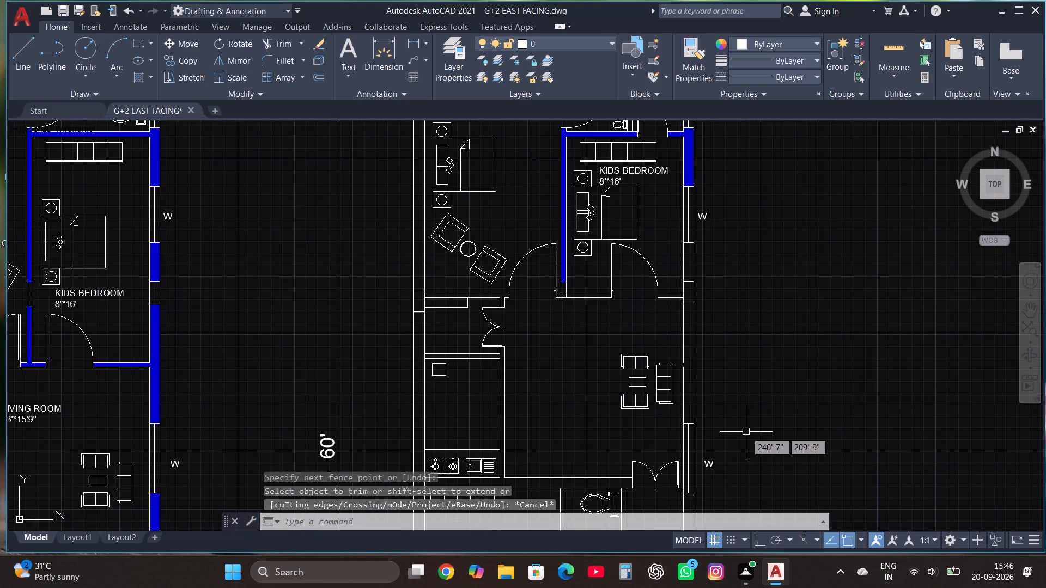
pyautogui.scroll(-1, 744, 373)
pyautogui.scroll(1, 707, 452)
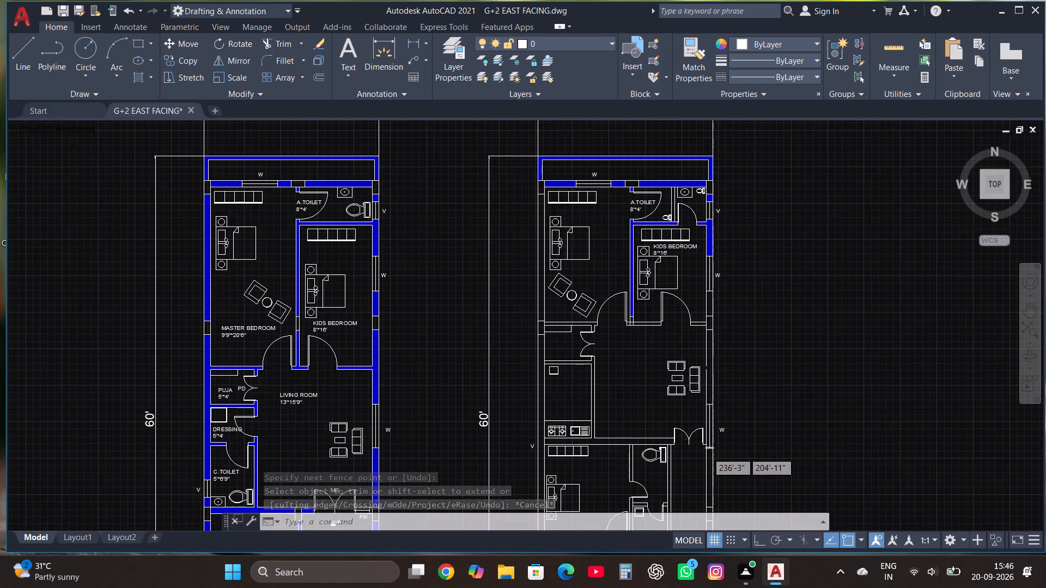
pyautogui.scroll(2, 707, 452)
pyautogui.click(677, 458)
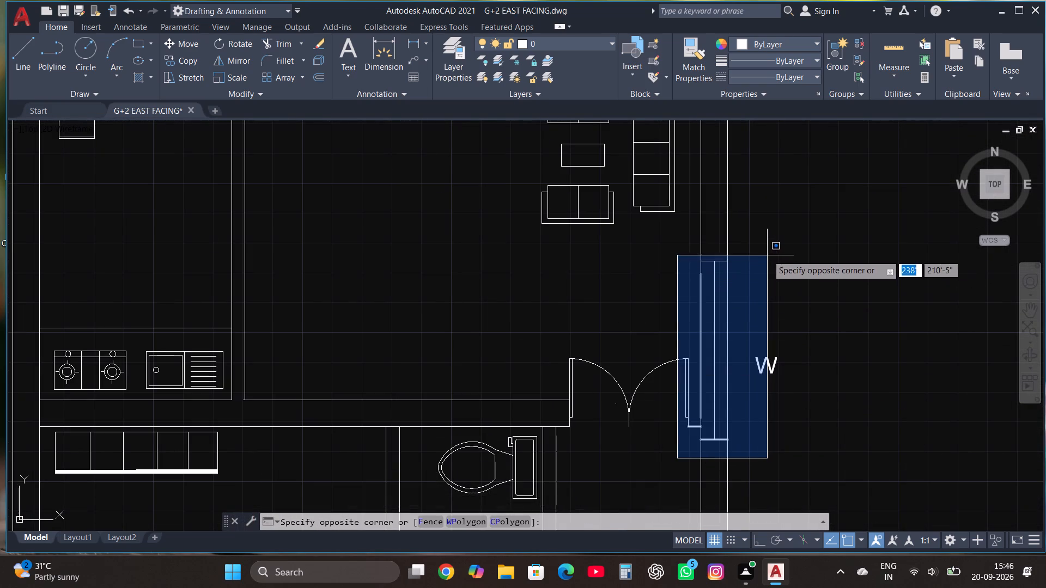
pyautogui.click(758, 248)
pyautogui.press('Escape')
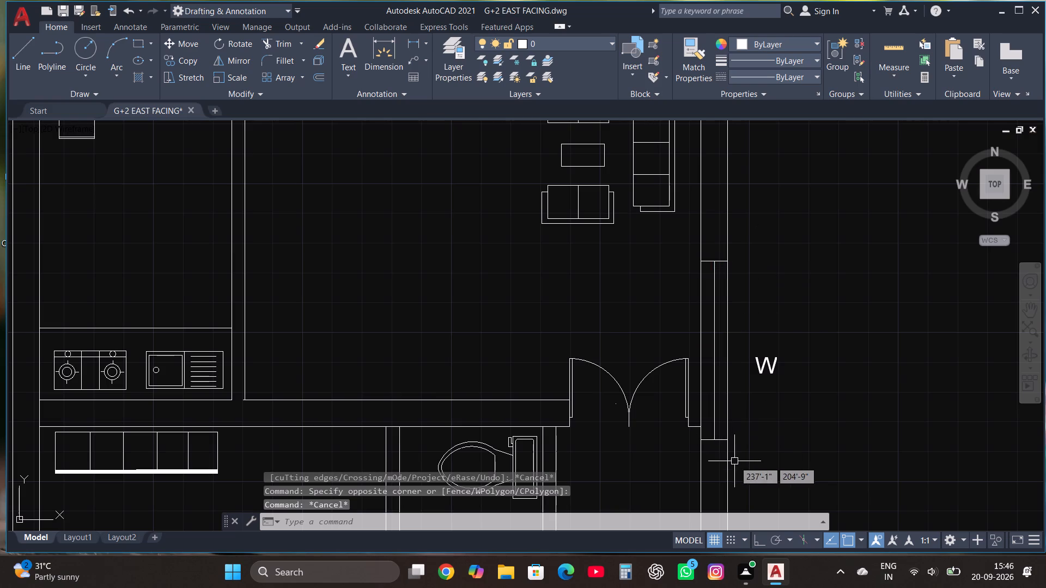
pyautogui.click(697, 452)
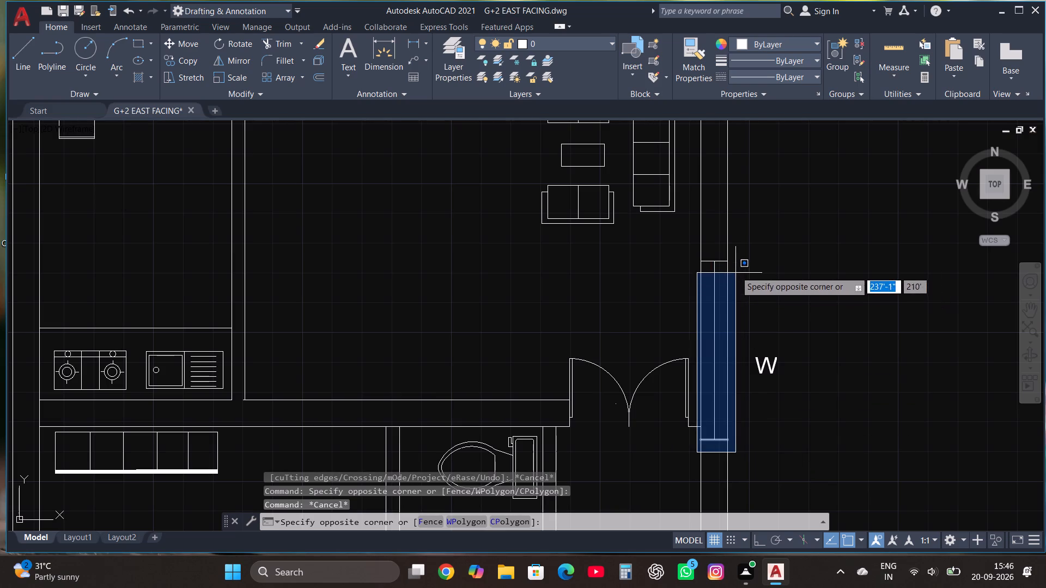
pyautogui.click(739, 250)
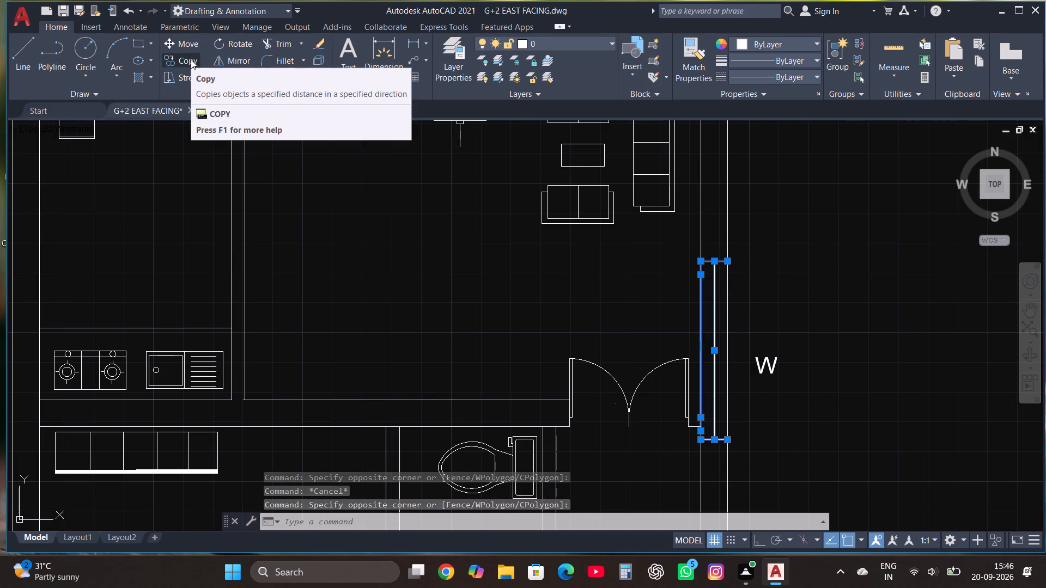
pyautogui.click(192, 62)
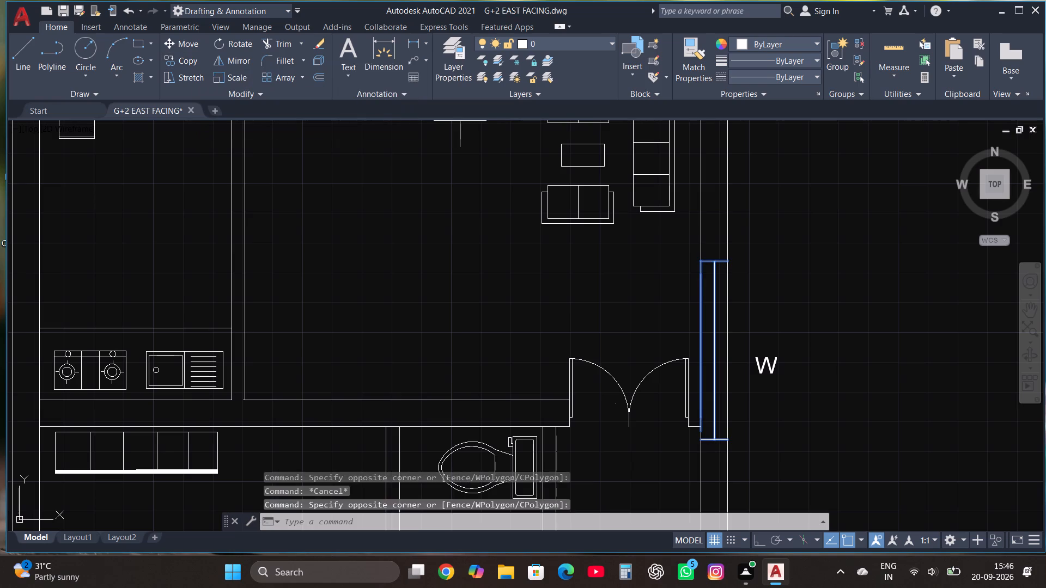
pyautogui.click(727, 262)
pyautogui.scroll(-2, 727, 263)
pyautogui.scroll(1, 725, 179)
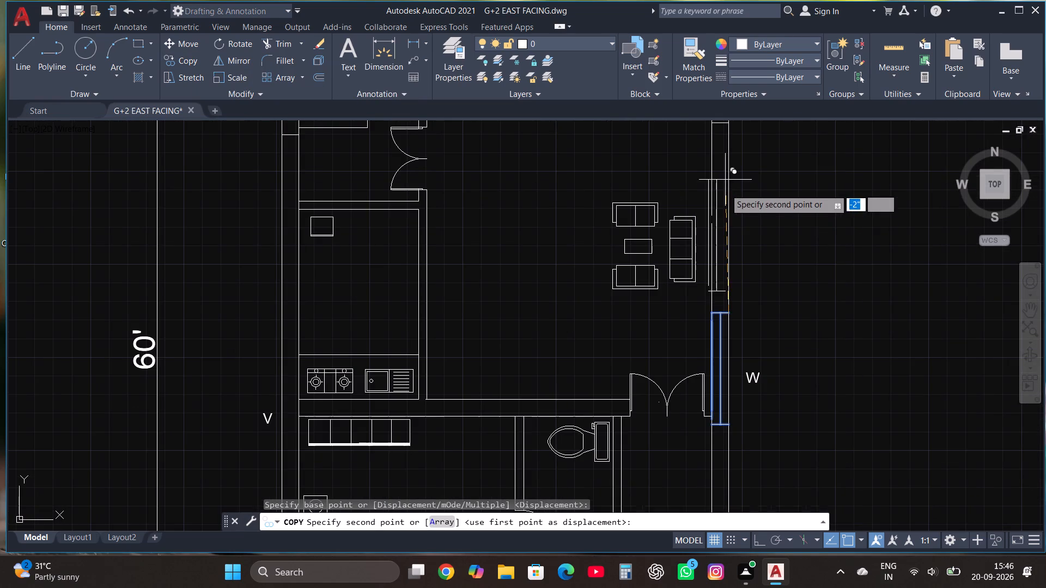
pyautogui.press('F8')
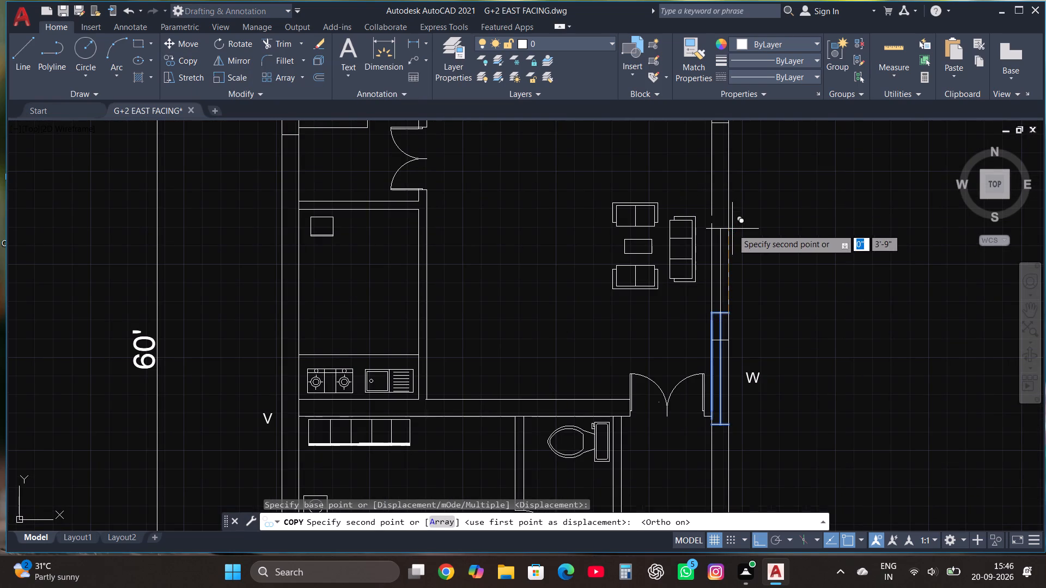
pyautogui.click(732, 199)
pyautogui.press('Escape')
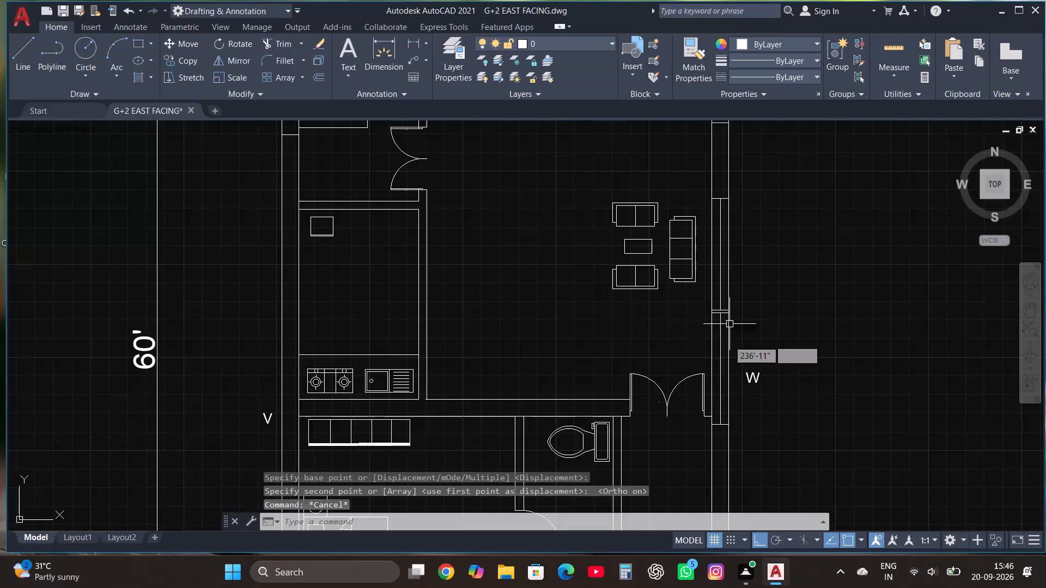
# Delete the centre line and both end lines of the original east-wall window beside the adapted plan's double door.
pyautogui.scroll(2, 722, 394)
pyautogui.click(719, 385)
pyautogui.press('Insert')
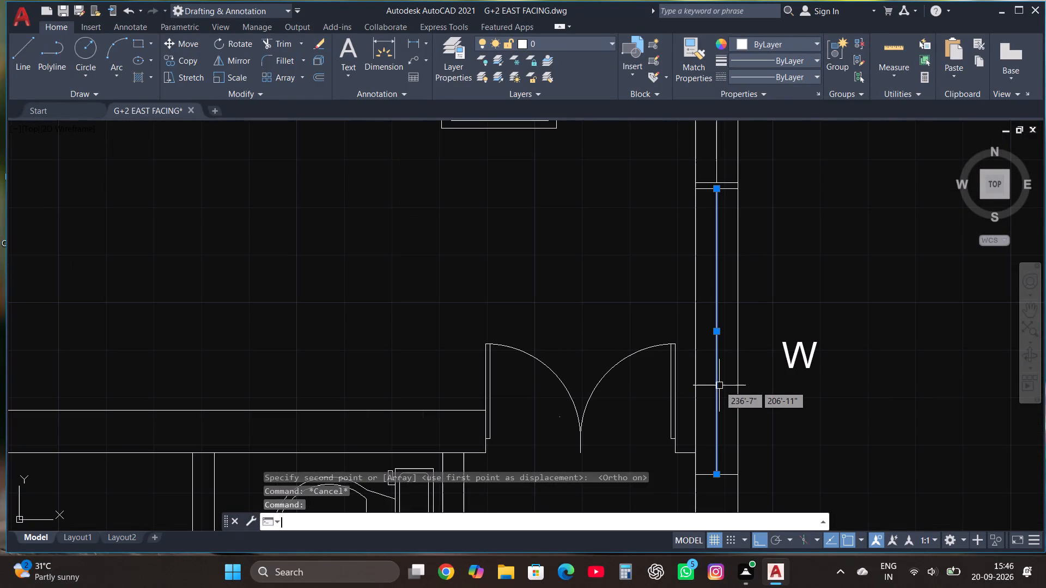
pyautogui.press('Delete')
pyautogui.press('Delete')
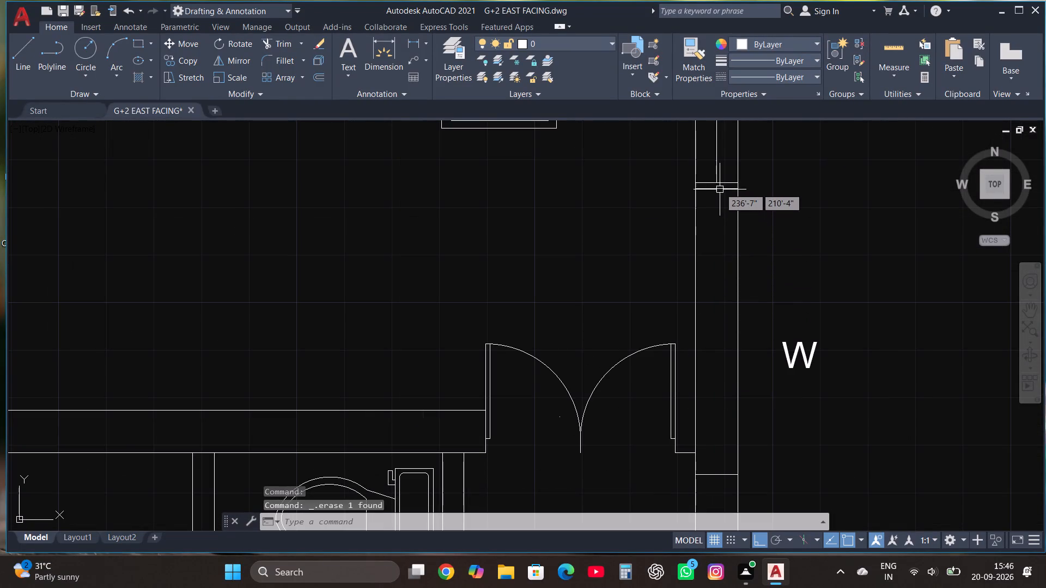
pyautogui.click(717, 191)
pyautogui.press('Delete')
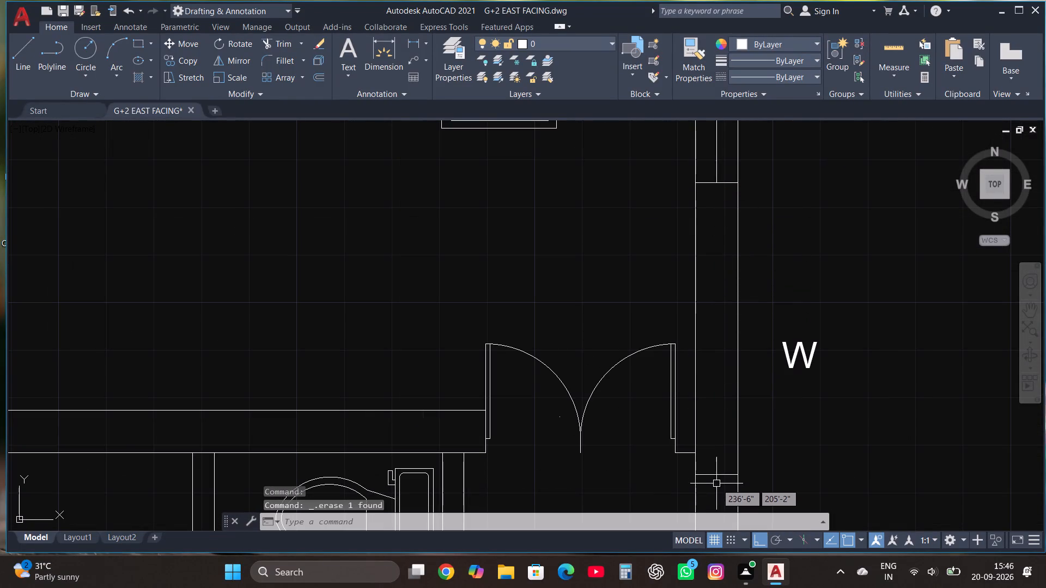
pyautogui.click(716, 475)
pyautogui.press('Delete')
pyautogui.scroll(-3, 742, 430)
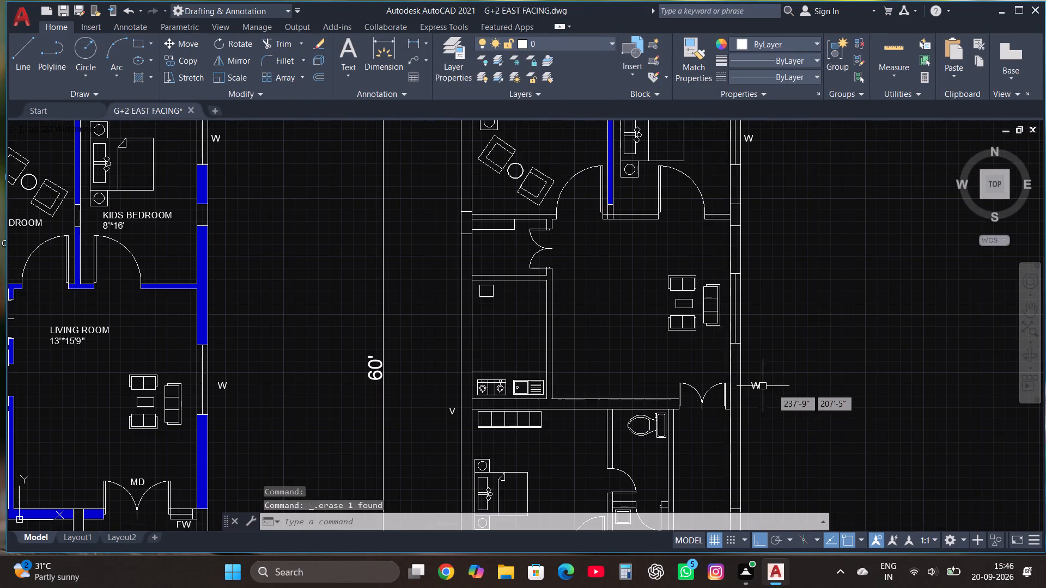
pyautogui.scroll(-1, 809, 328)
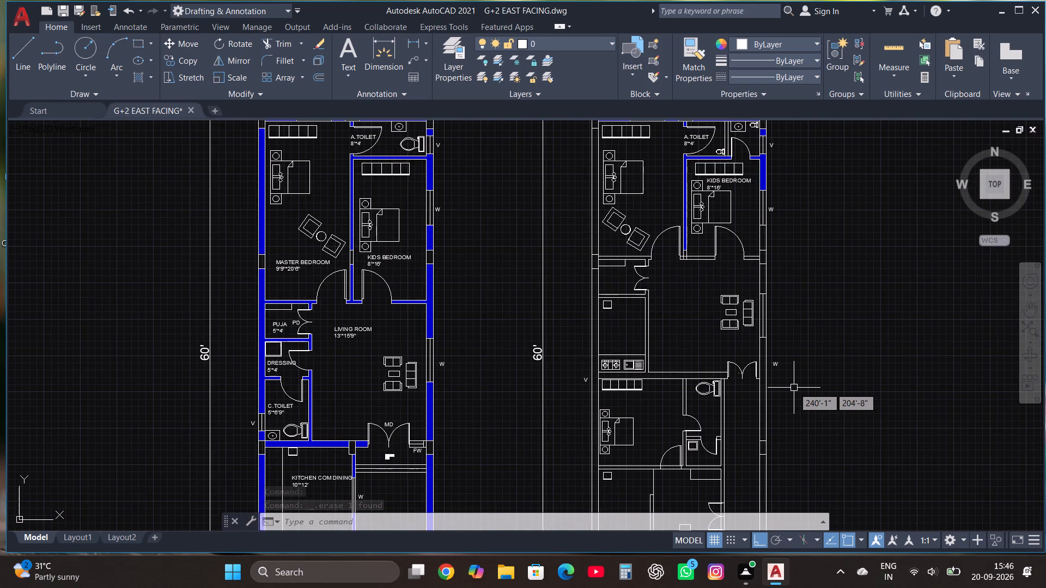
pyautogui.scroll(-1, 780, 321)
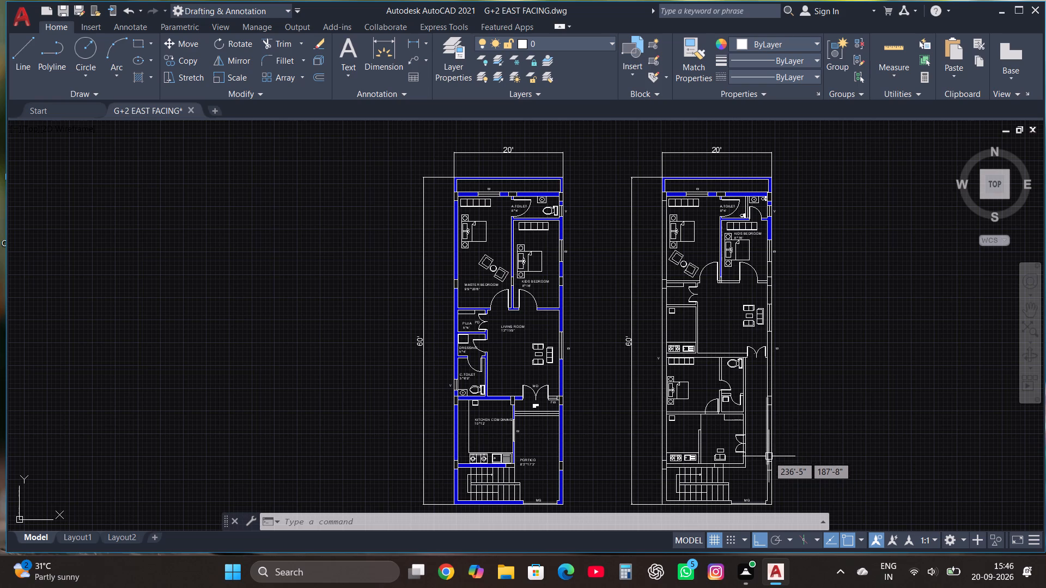
# Draw a window about 1'-10" wide with a centre line in the 9" wall south of the adapted plan's southern sofa.
pyautogui.scroll(2, 745, 509)
pyautogui.scroll(4, 702, 431)
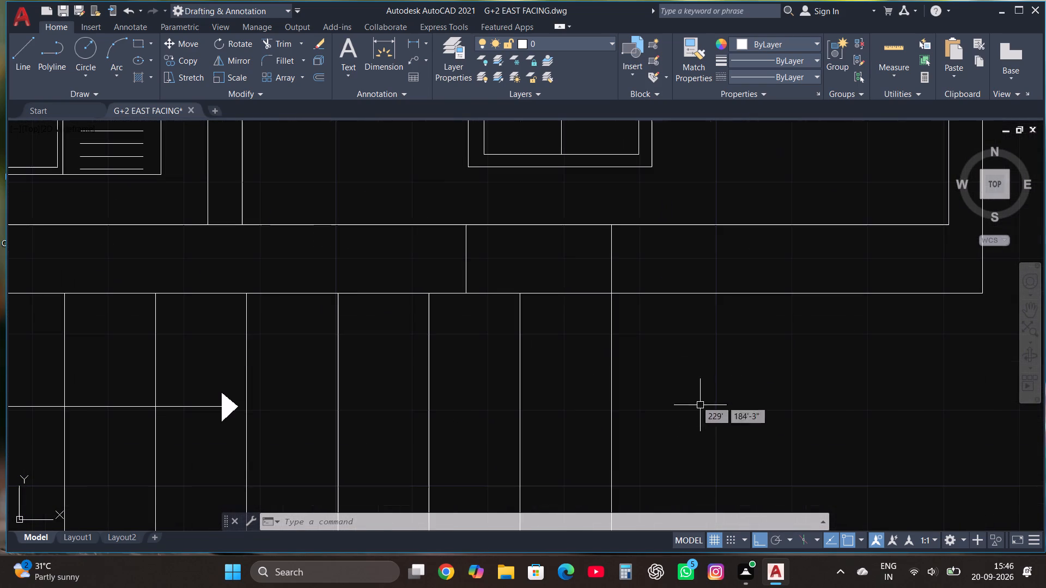
pyautogui.click(136, 43)
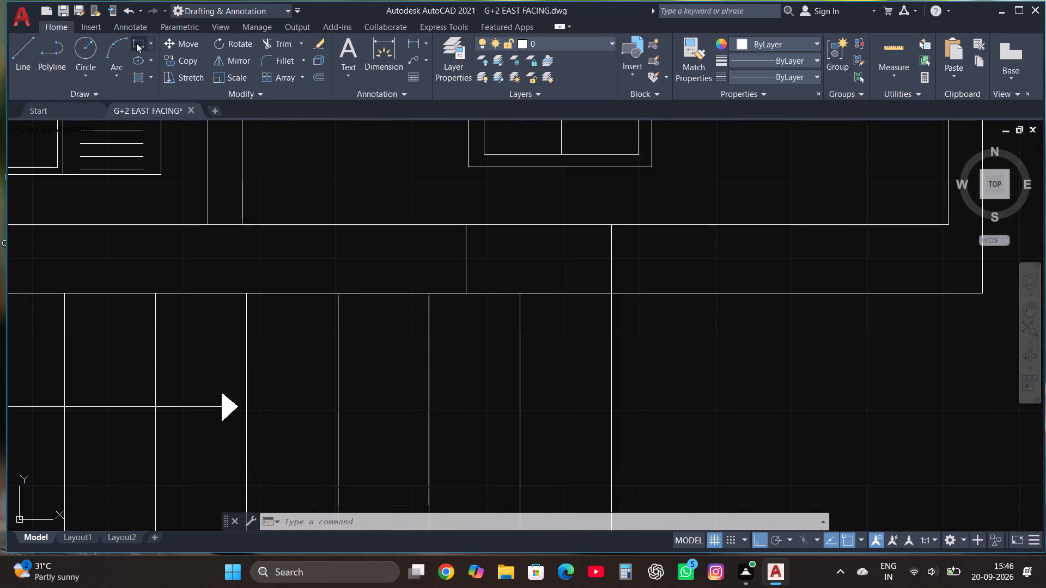
pyautogui.click(674, 226)
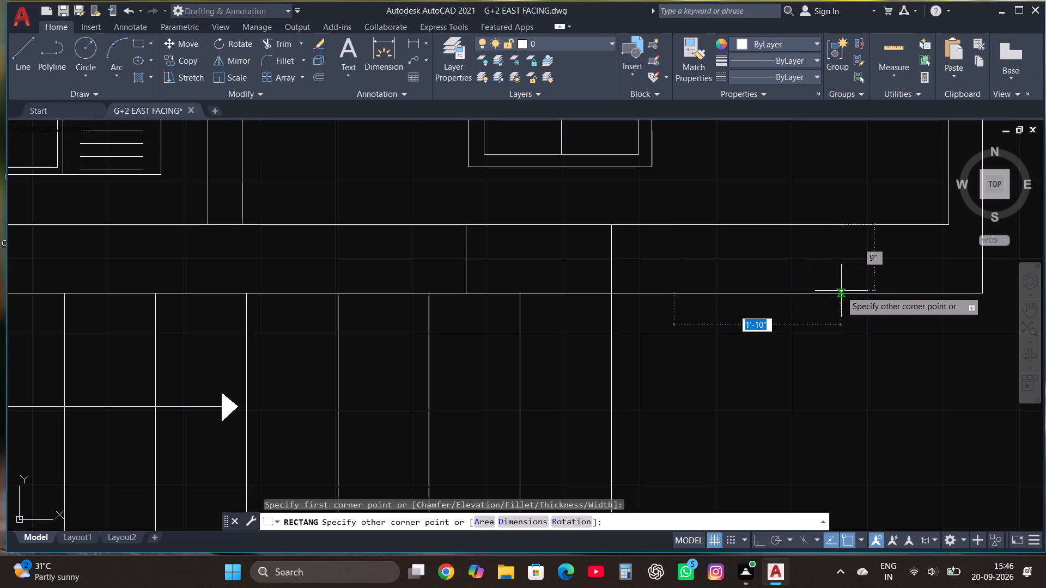
pyautogui.click(842, 294)
pyautogui.click(27, 45)
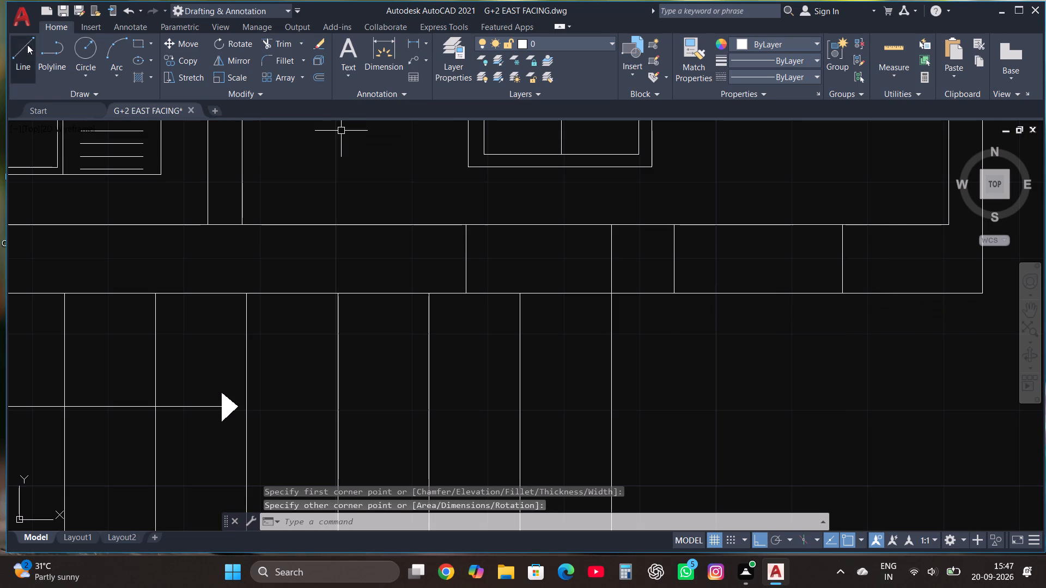
pyautogui.click(673, 257)
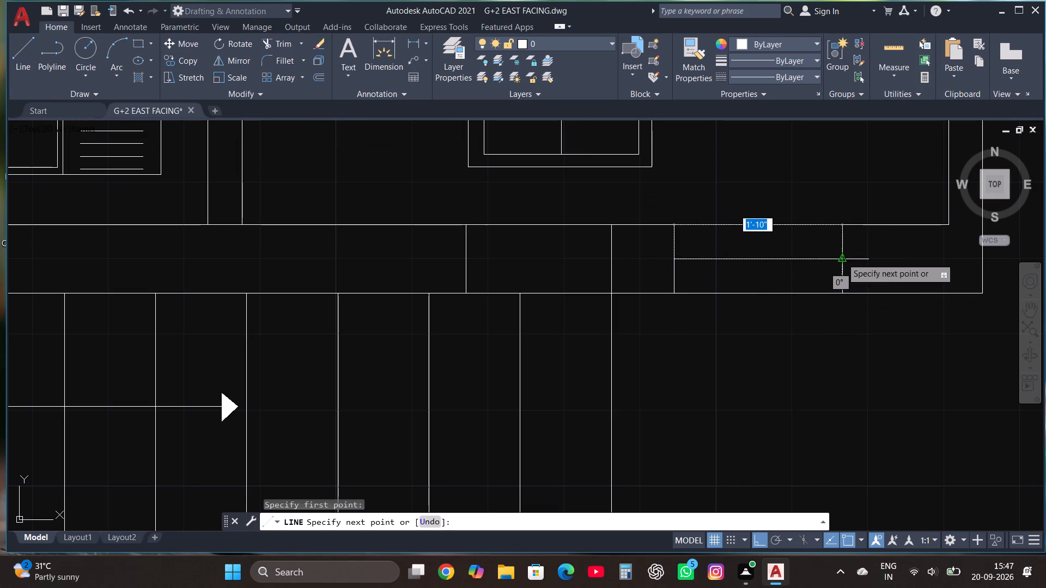
pyautogui.click(842, 258)
pyautogui.press('Escape')
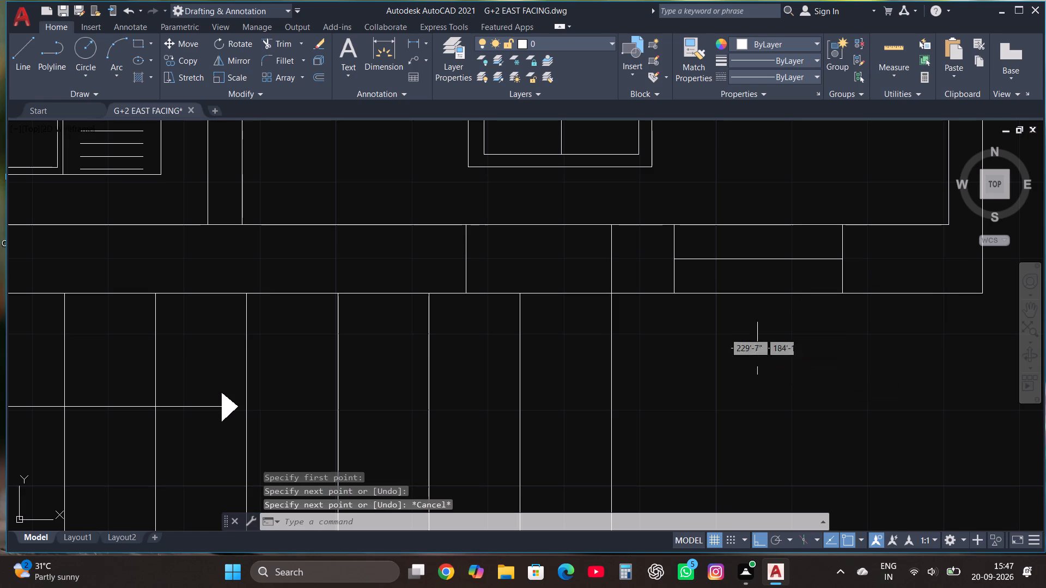
# Copy the new south-wall window straight west along the wall, below the southern kitchen's sink.
pyautogui.click(646, 317)
pyautogui.click(897, 195)
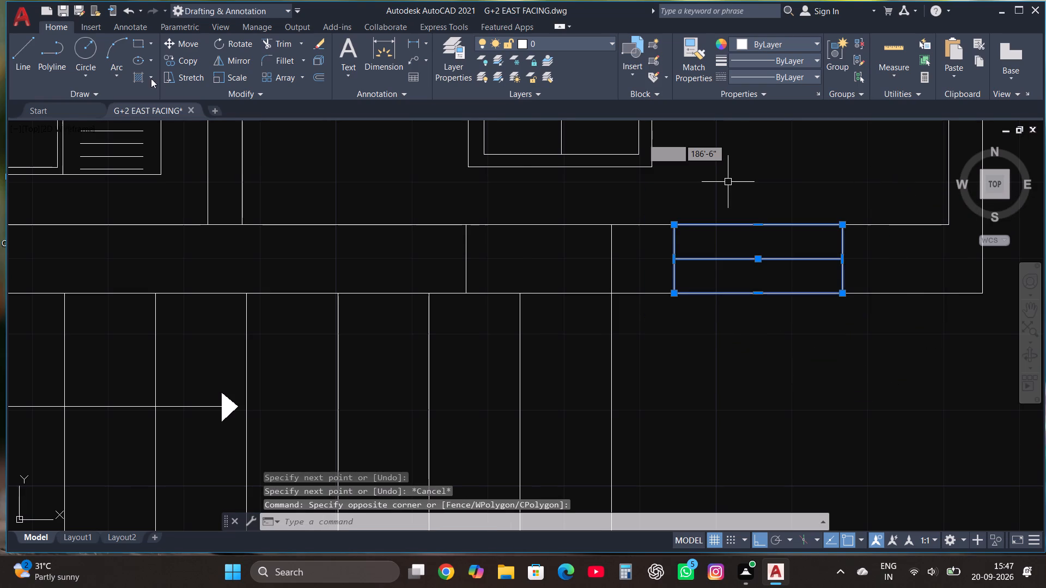
pyautogui.click(186, 61)
pyautogui.click(788, 264)
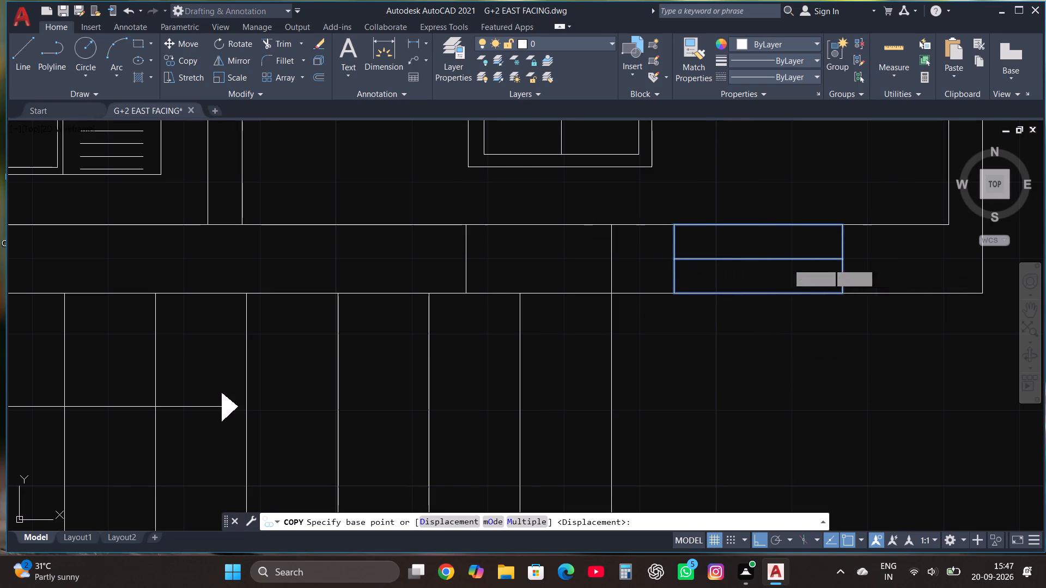
pyautogui.scroll(-1, 788, 264)
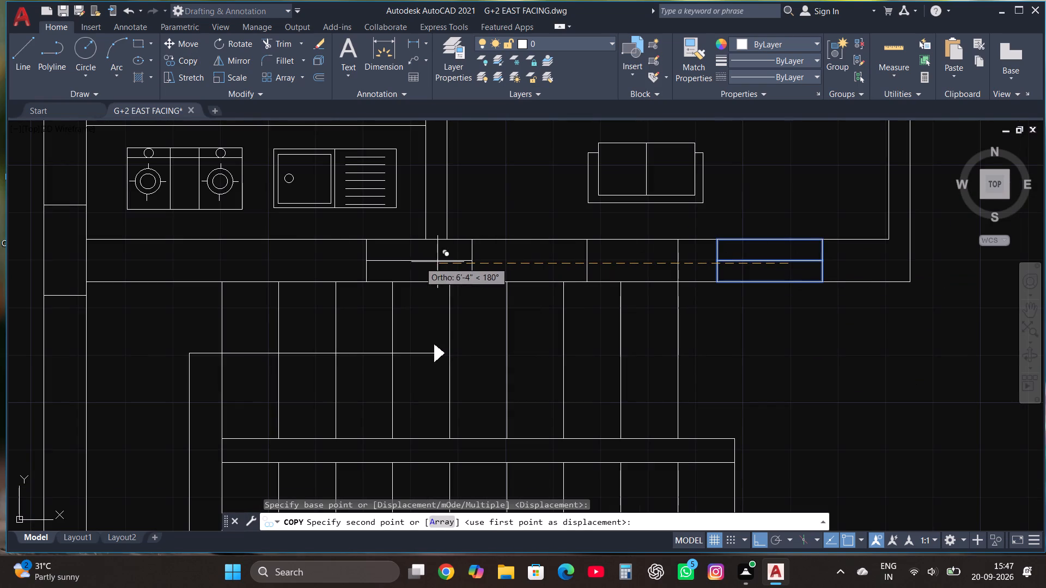
pyautogui.click(356, 255)
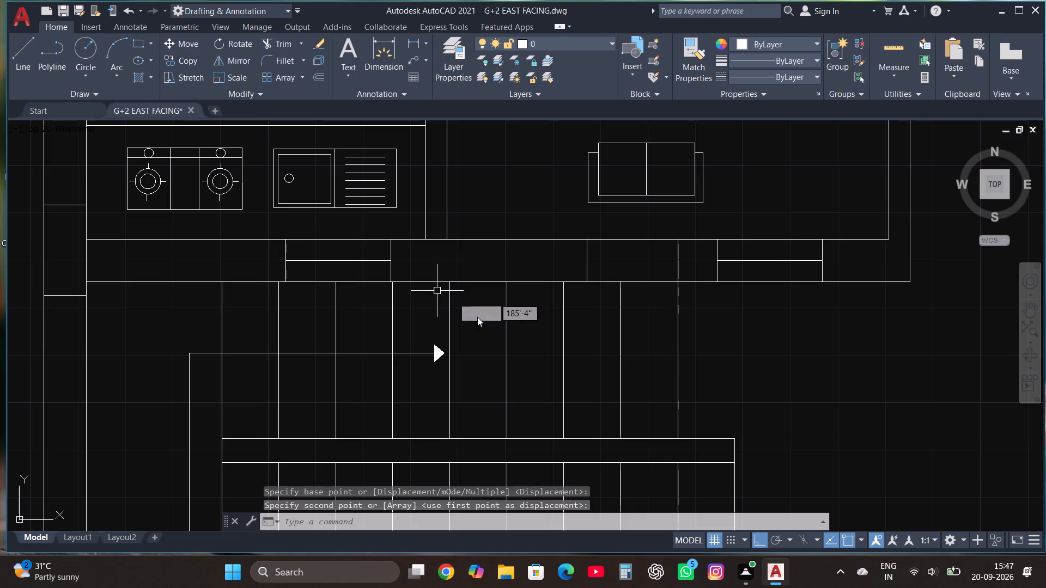
pyautogui.press('Escape')
# Trim the wall lines crossing the double door opening in the east wall of the adapted plan's southern sofa room.
pyautogui.scroll(-2, 570, 402)
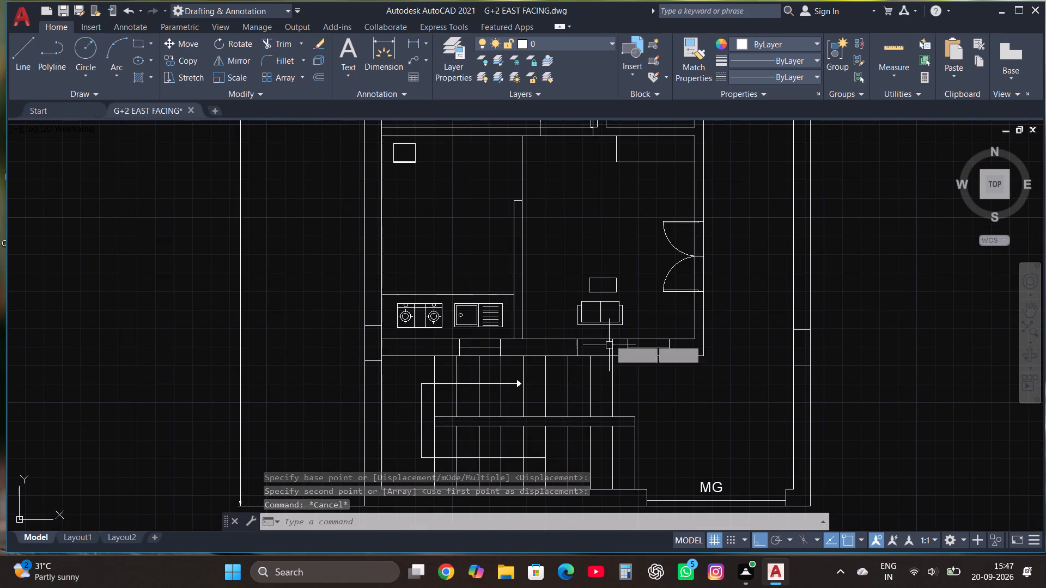
pyautogui.click(275, 47)
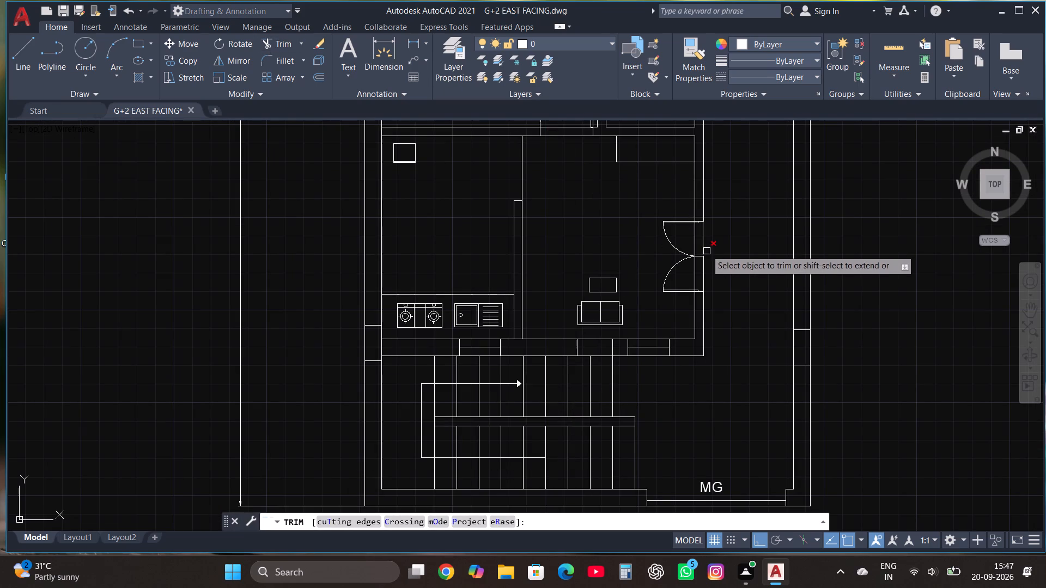
pyautogui.click(693, 244)
pyautogui.click(705, 240)
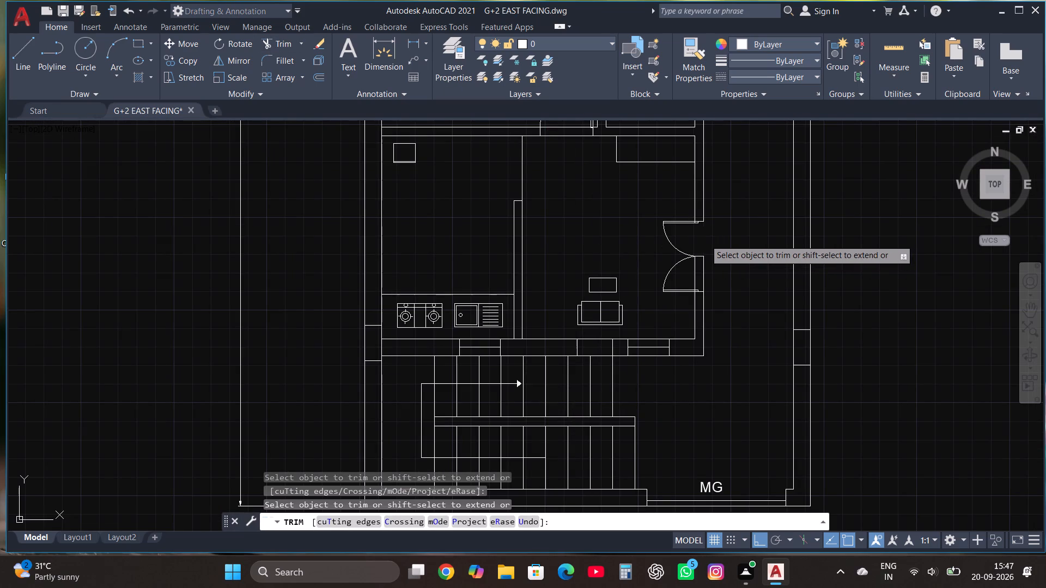
pyautogui.click(690, 277)
pyautogui.click(733, 274)
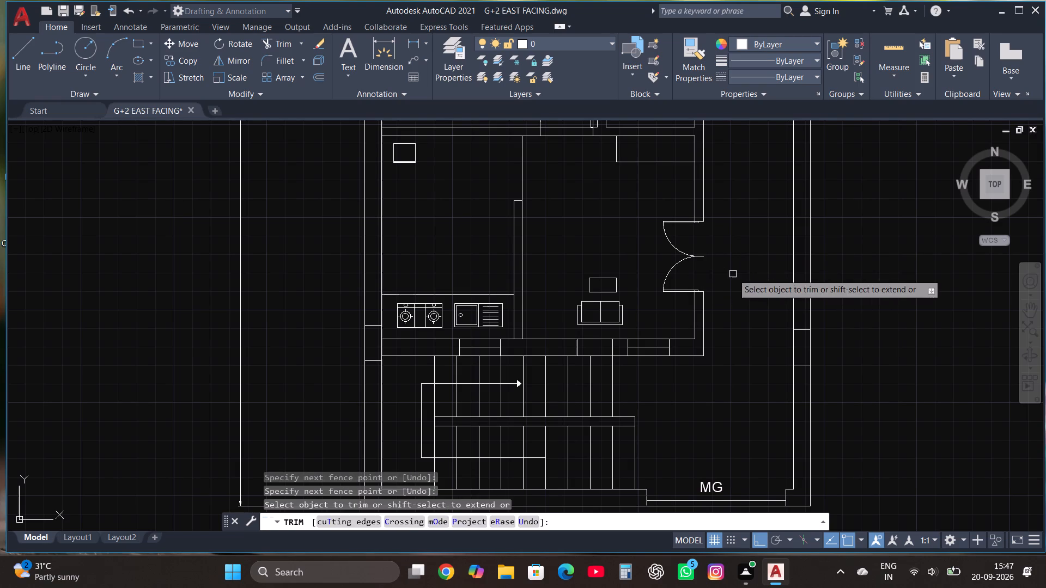
pyautogui.press('Escape')
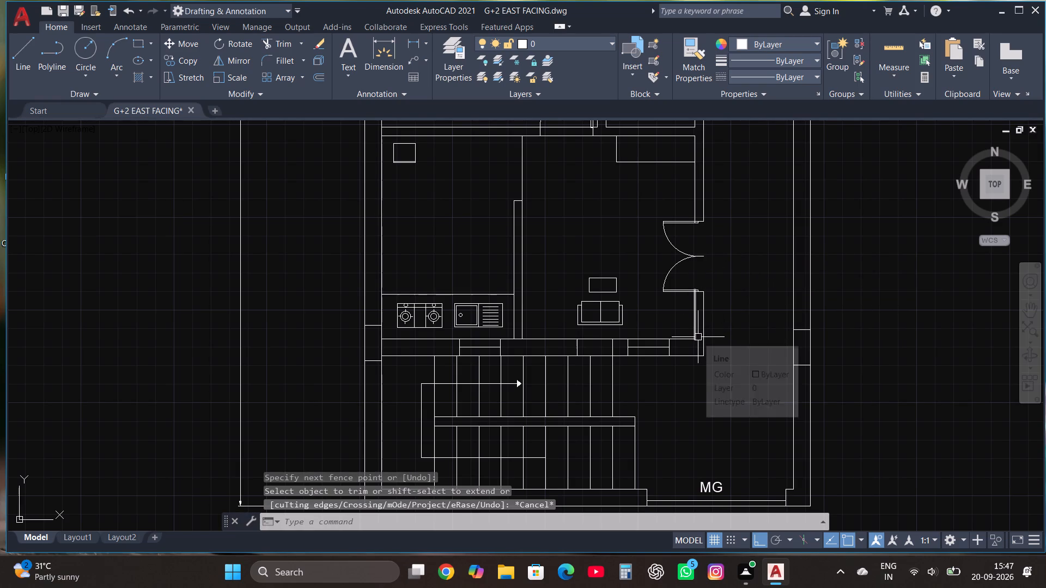
# Draw a small window about 1'-1" long with a centre line in the southern toilet's east wall, south of the WC.
pyautogui.scroll(-2, 698, 337)
pyautogui.scroll(1, 716, 208)
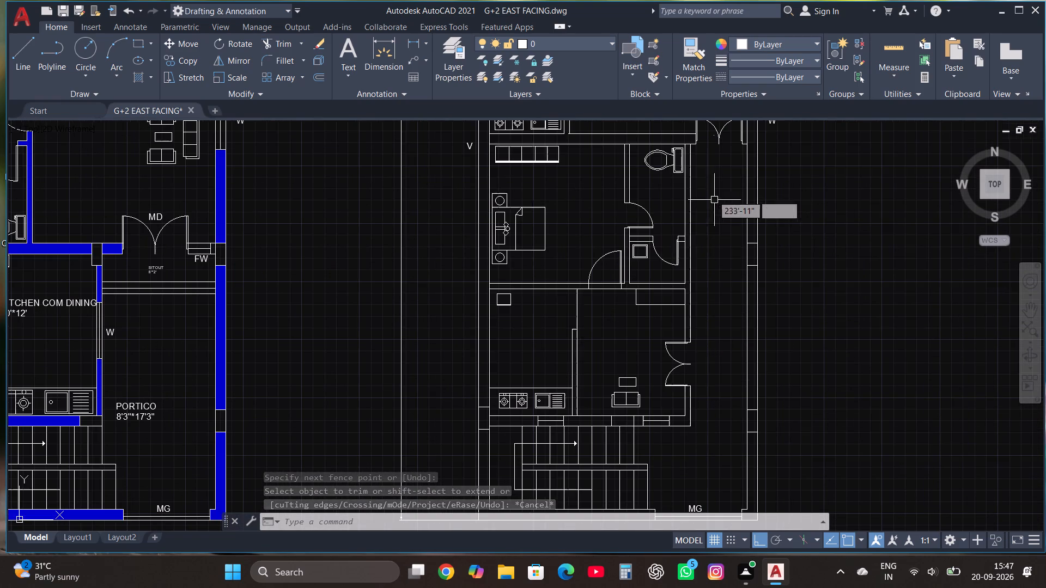
pyautogui.scroll(1, 696, 174)
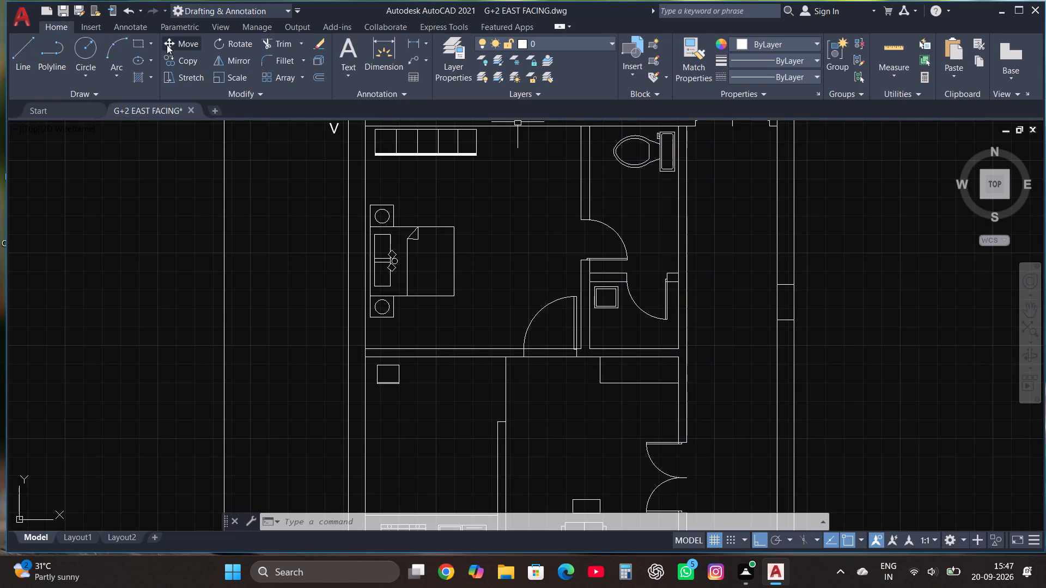
pyautogui.click(134, 40)
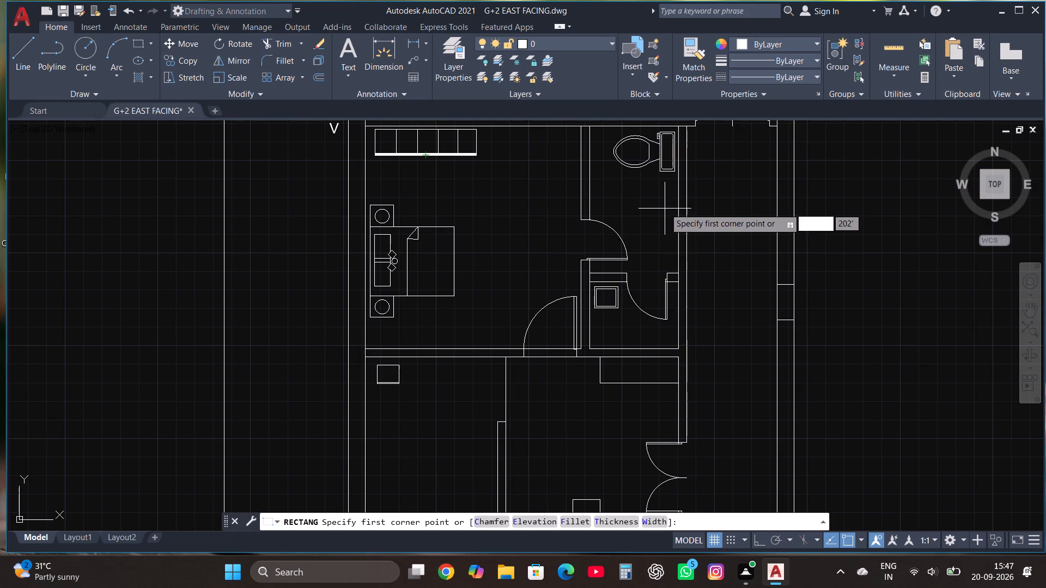
pyautogui.scroll(1, 691, 205)
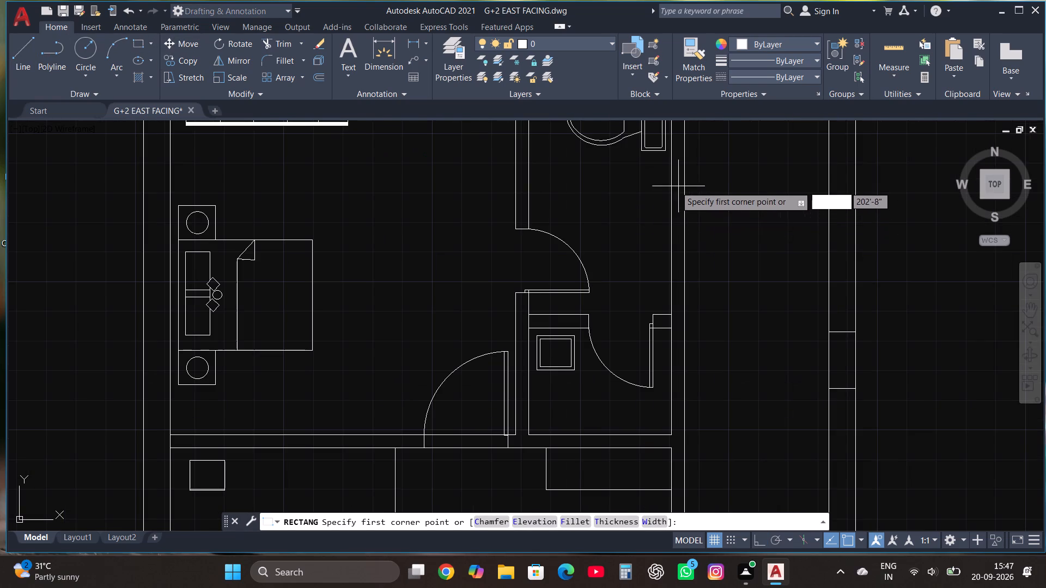
pyautogui.click(671, 195)
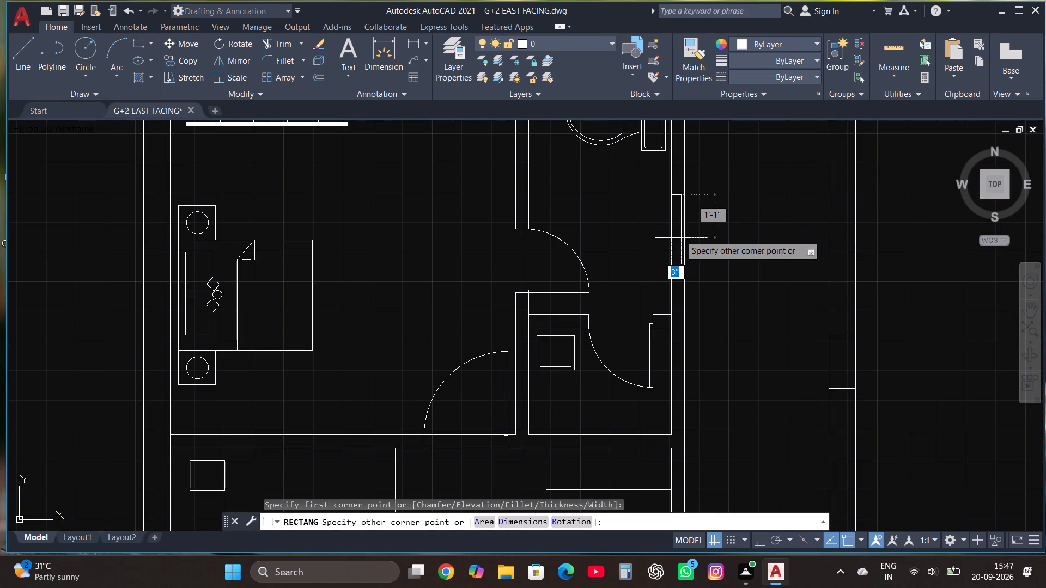
pyautogui.click(684, 241)
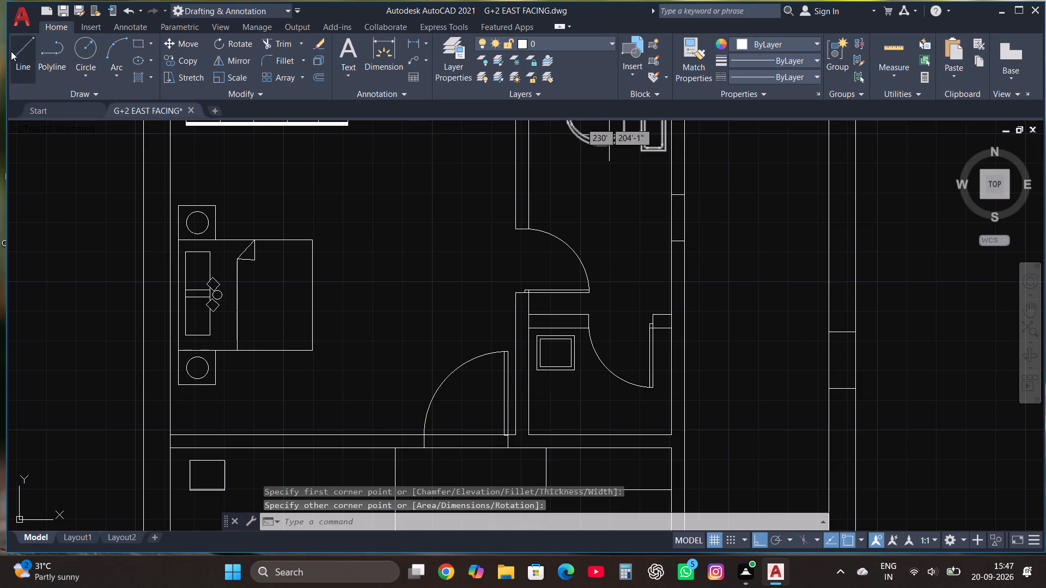
pyautogui.click(20, 49)
pyautogui.click(679, 195)
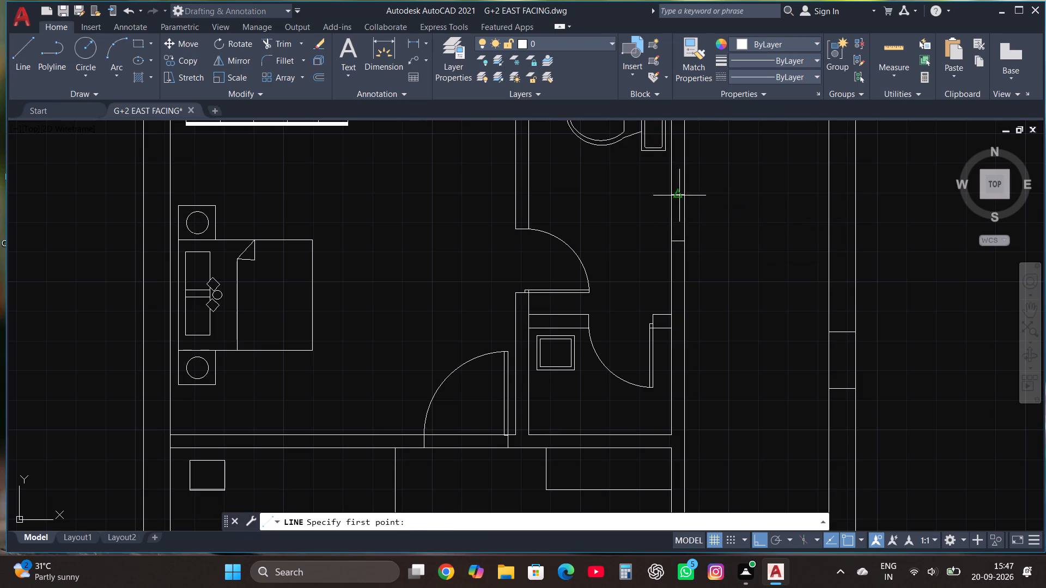
pyautogui.click(676, 244)
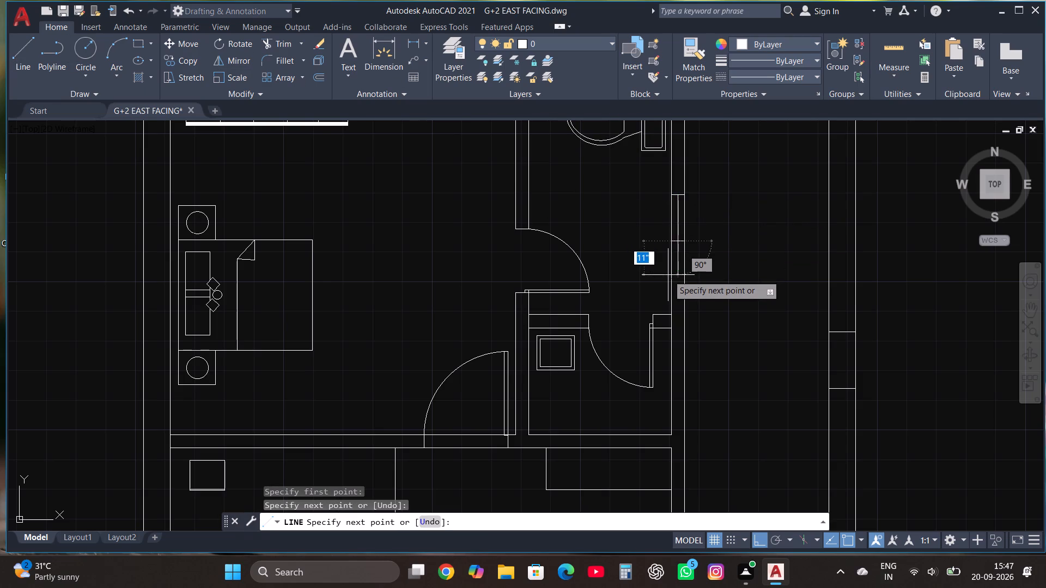
pyautogui.press('`')
pyautogui.press('Escape')
pyautogui.scroll(-2, 678, 334)
pyautogui.press('Escape')
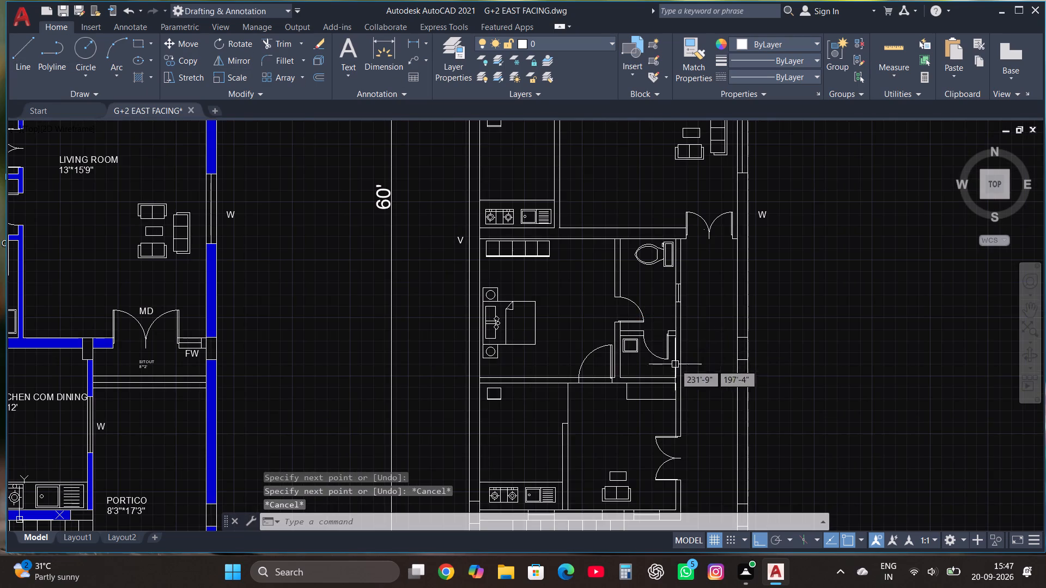
# Draw a window about 2'-9" long with a centre line in the 9" west wall of the adapted plan's upper kitchen.
pyautogui.scroll(-1, 670, 401)
pyautogui.scroll(3, 561, 252)
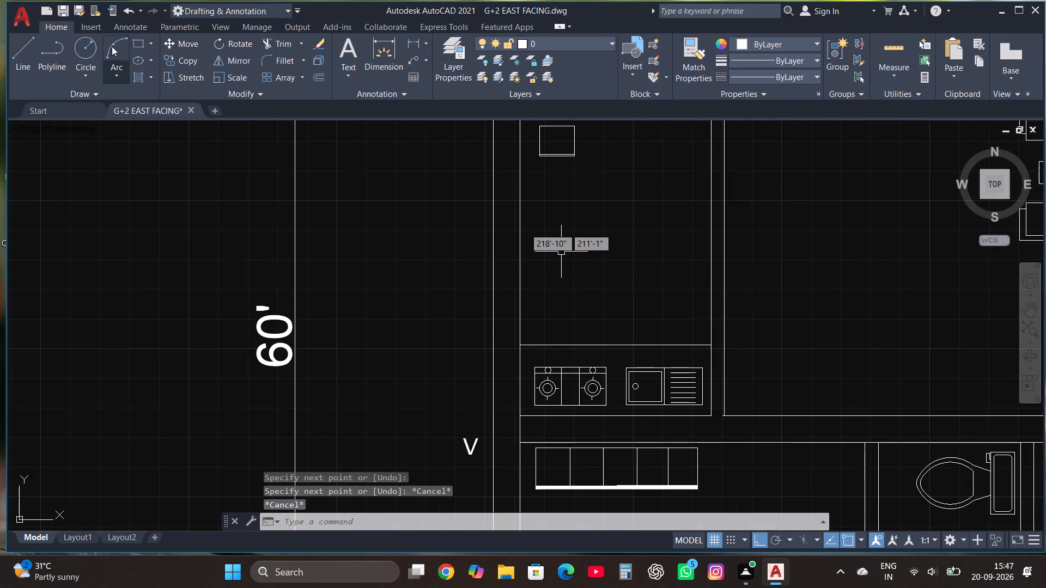
pyautogui.click(141, 45)
pyautogui.scroll(-1, 356, 254)
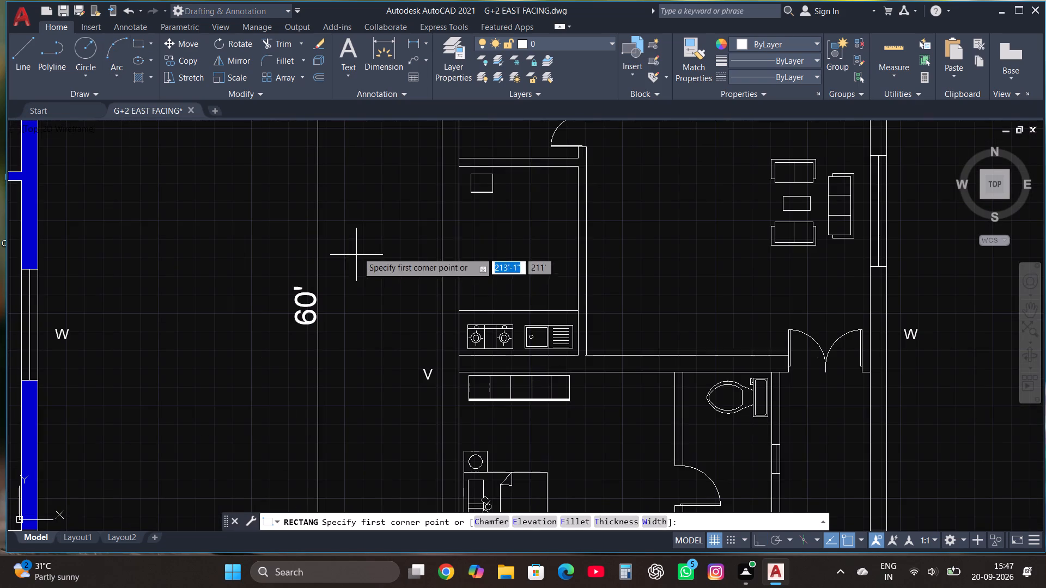
pyautogui.click(457, 224)
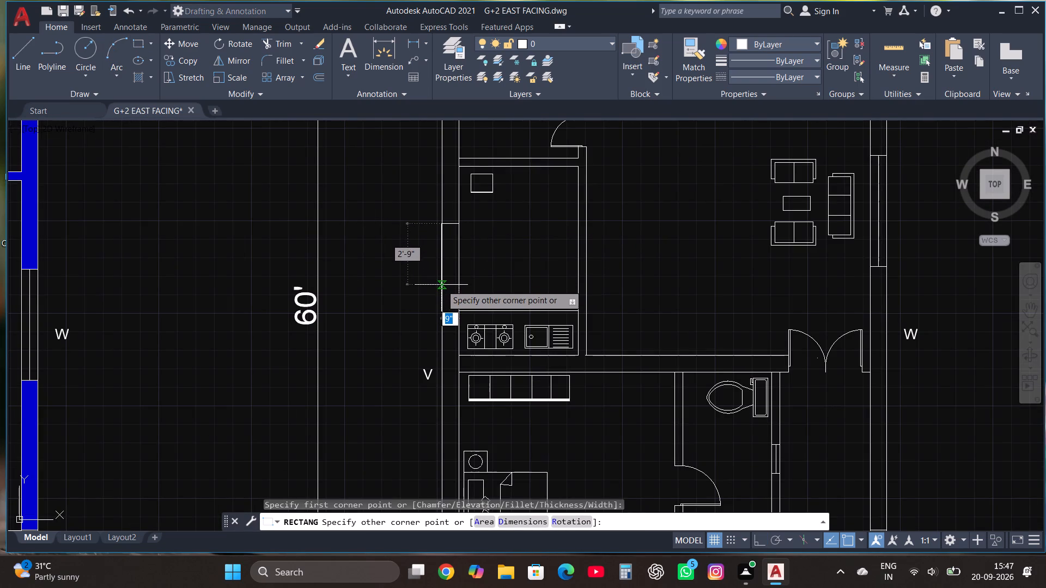
pyautogui.click(441, 287)
pyautogui.click(27, 44)
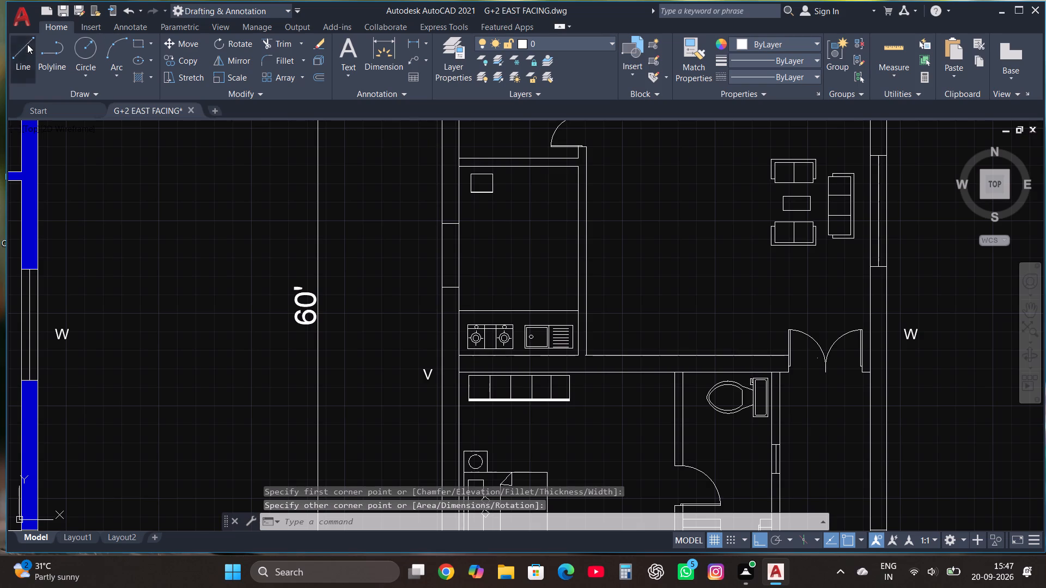
pyautogui.click(448, 224)
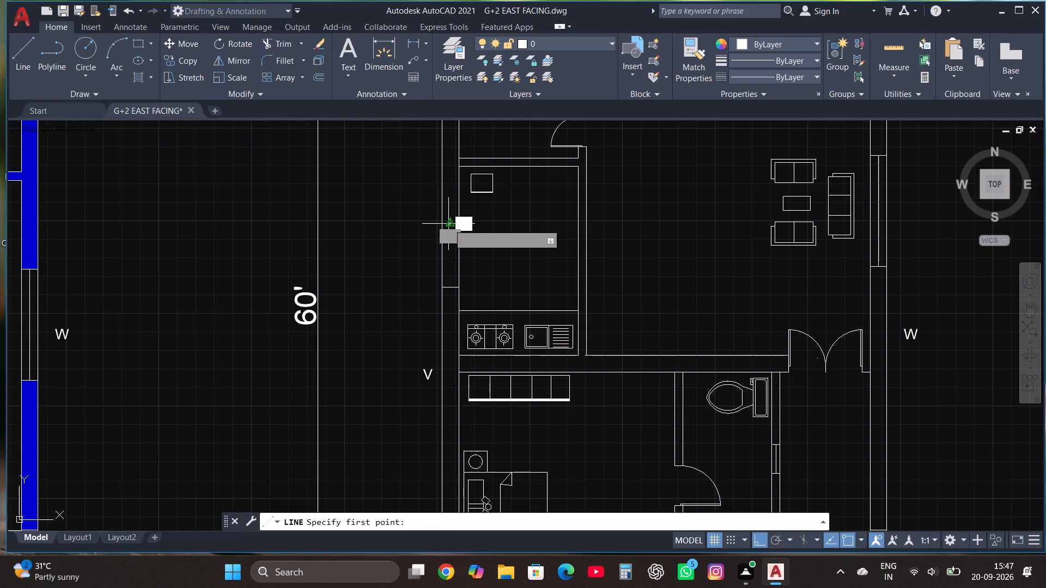
pyautogui.click(449, 289)
pyautogui.press('Escape')
# Delete the solid blue hatch filling the northern outer walls of the adapted plan.
pyautogui.scroll(-1, 497, 362)
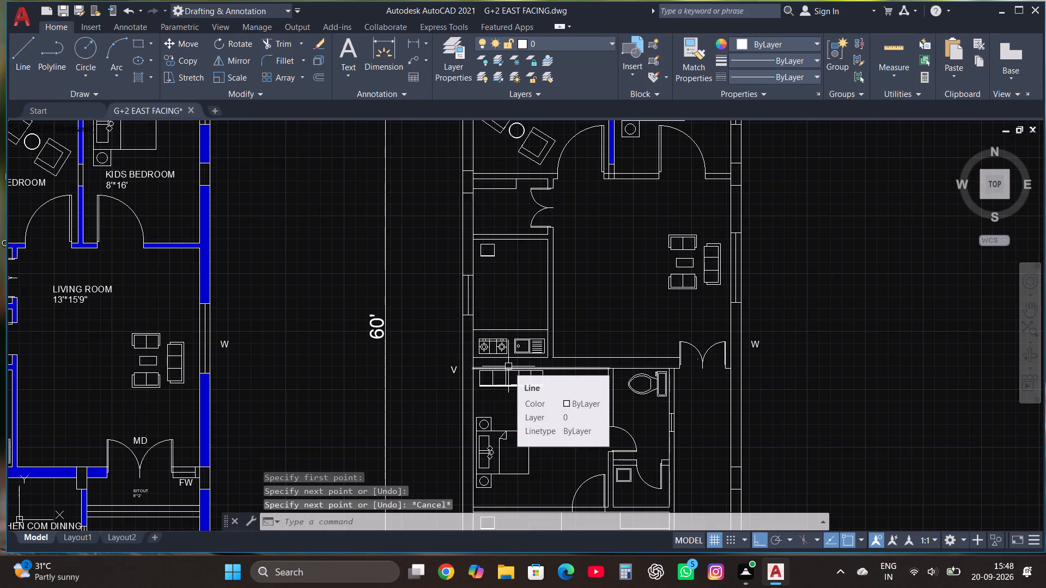
pyautogui.scroll(-2, 508, 366)
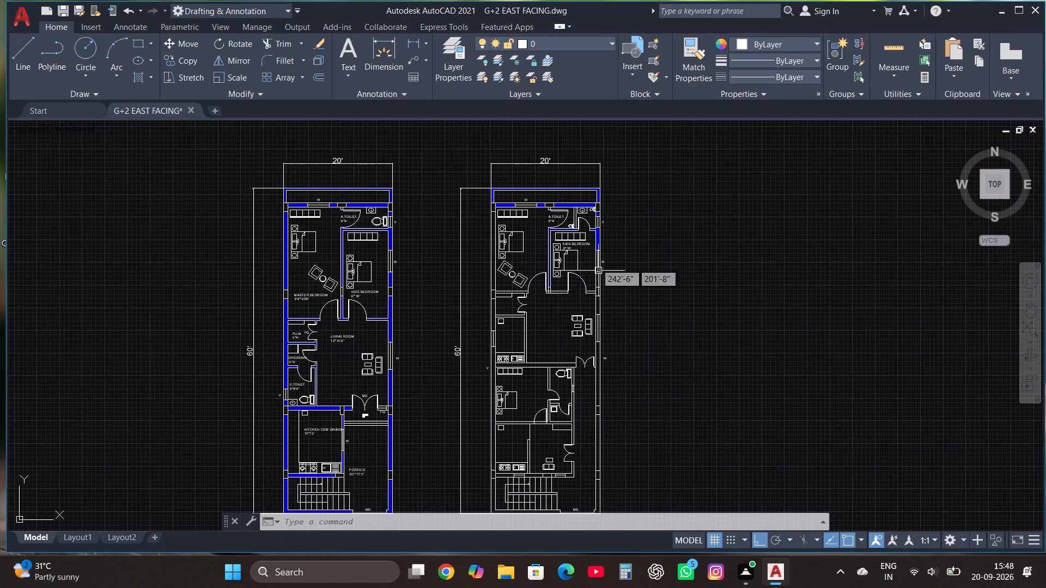
pyautogui.scroll(3, 580, 193)
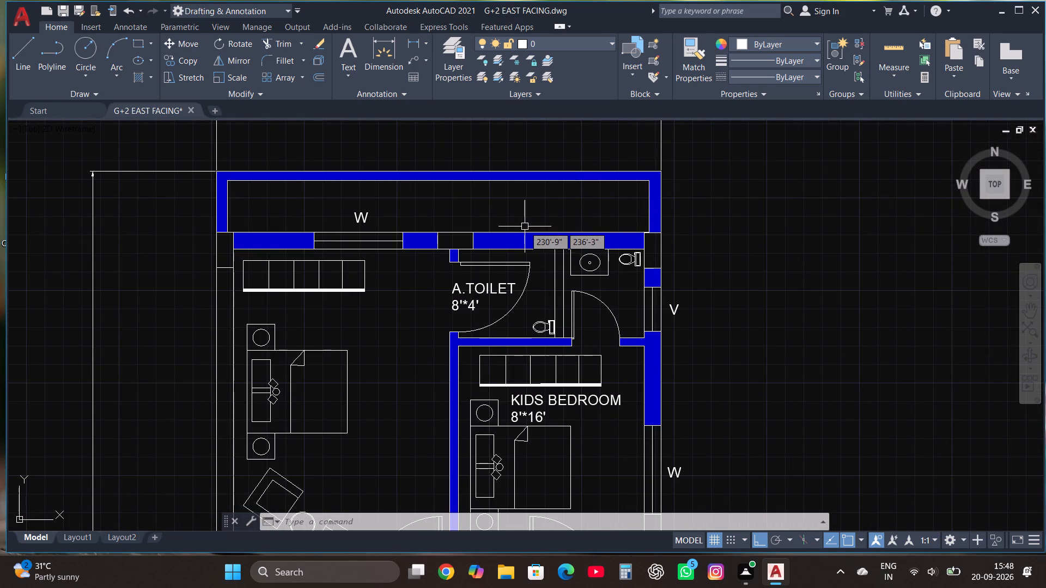
pyautogui.scroll(-4, 534, 256)
pyautogui.scroll(3, 507, 237)
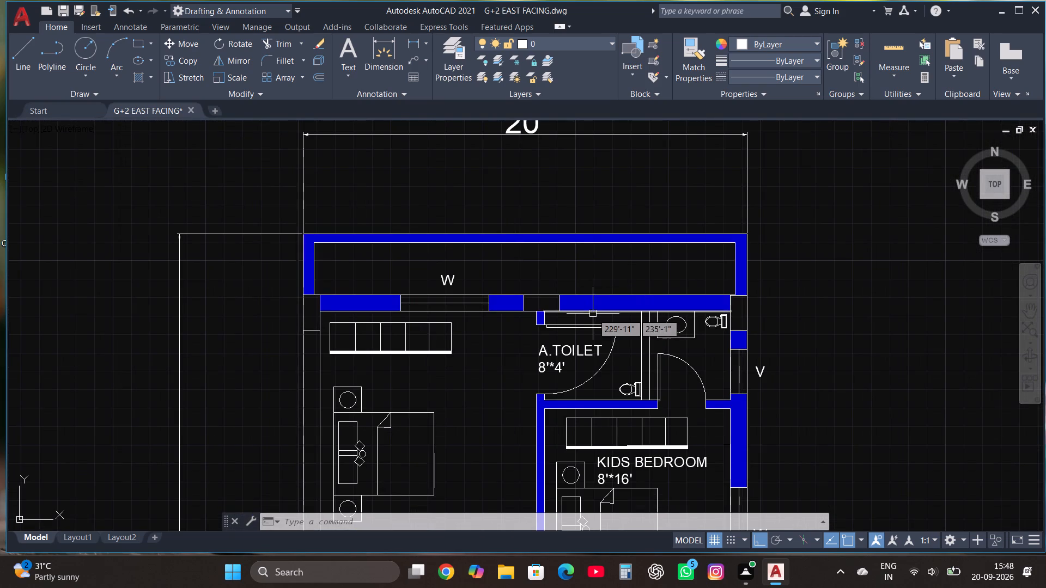
pyautogui.click(593, 303)
pyautogui.press('Delete')
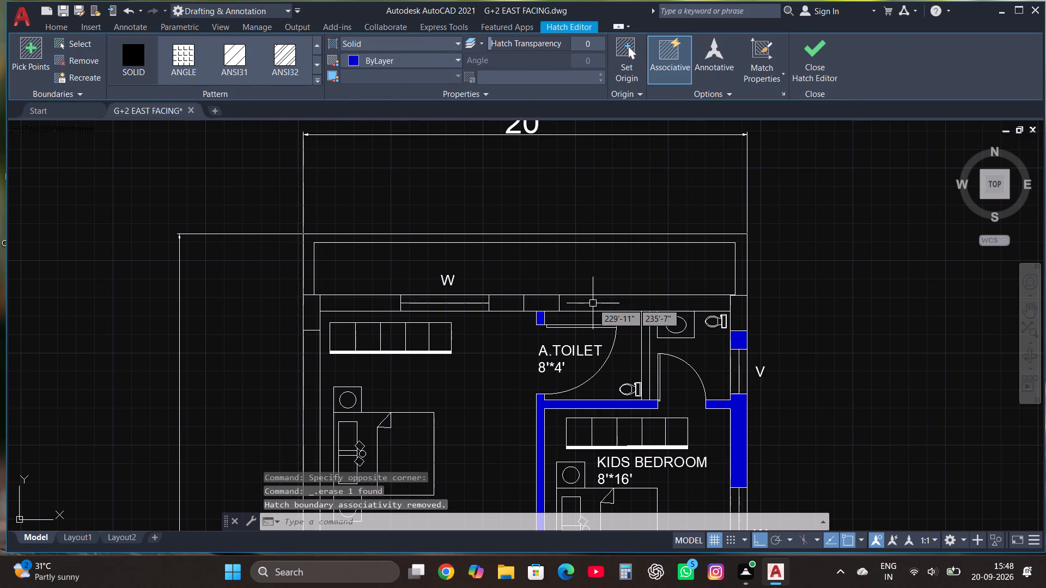
# Draw a window about 2' long with a centre line in the adapted plan's north wall above A.TOILET.
pyautogui.click(138, 42)
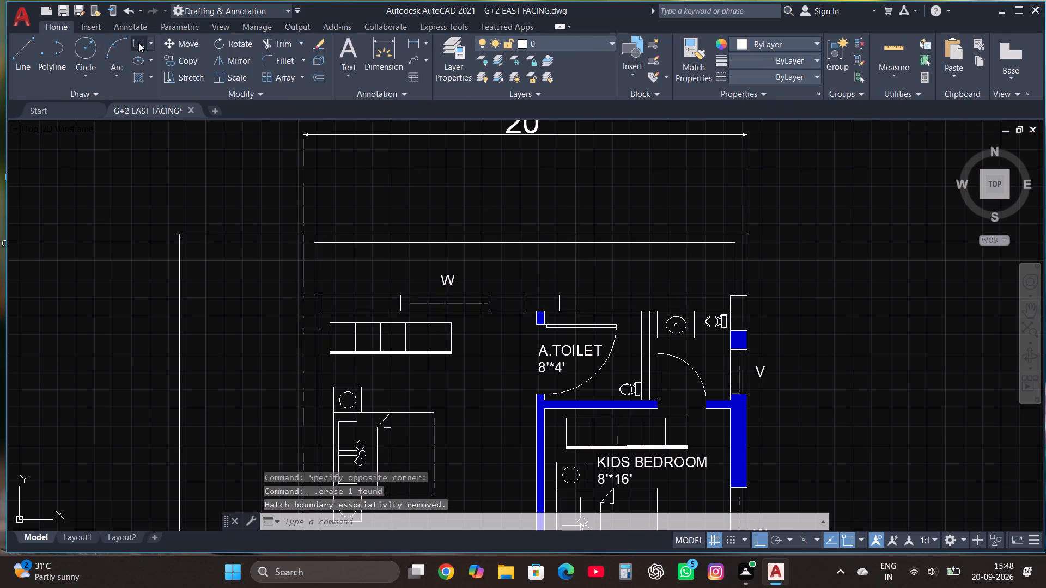
pyautogui.click(584, 296)
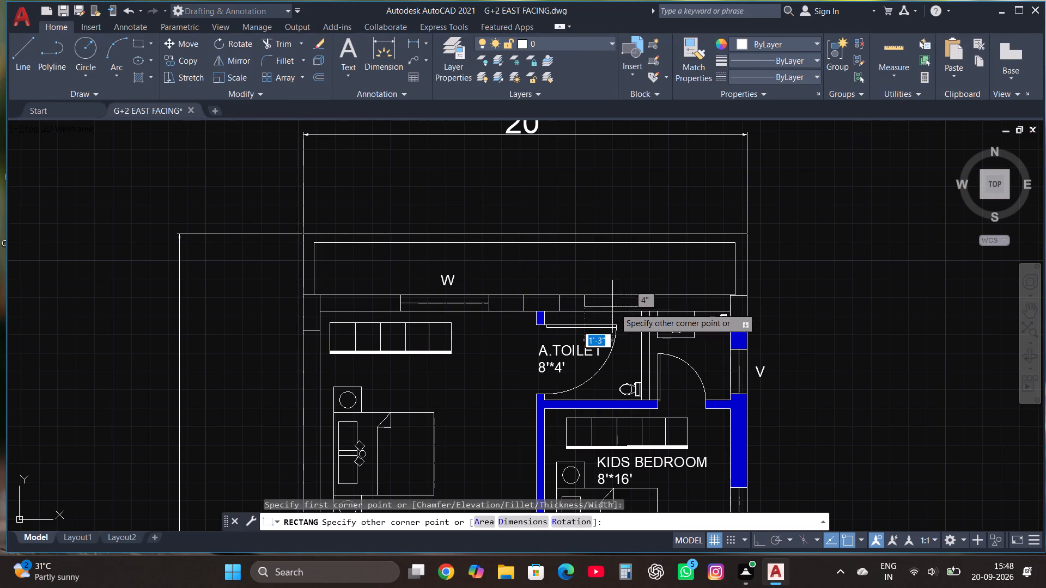
pyautogui.click(629, 311)
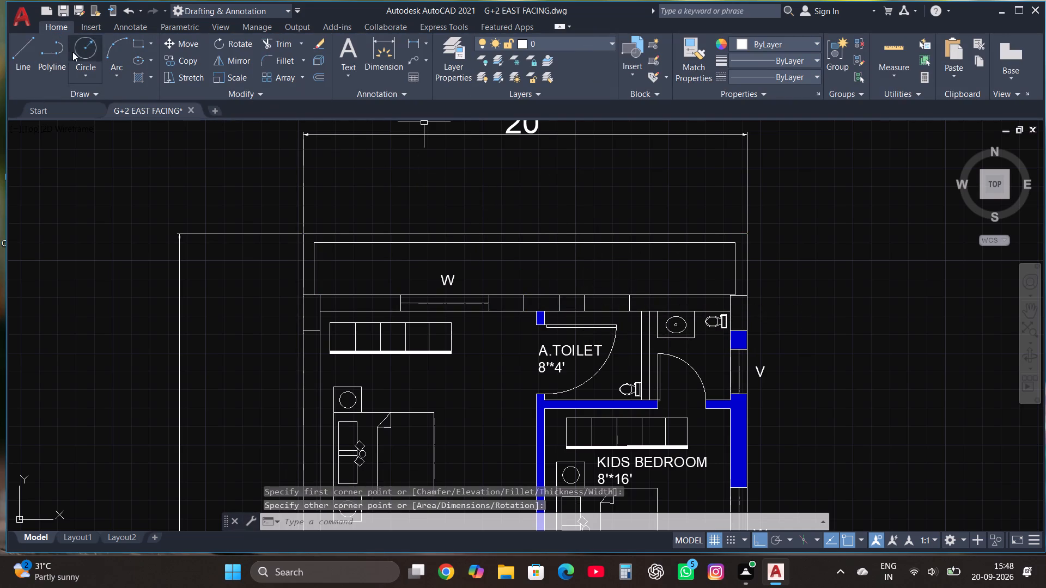
pyautogui.click(19, 48)
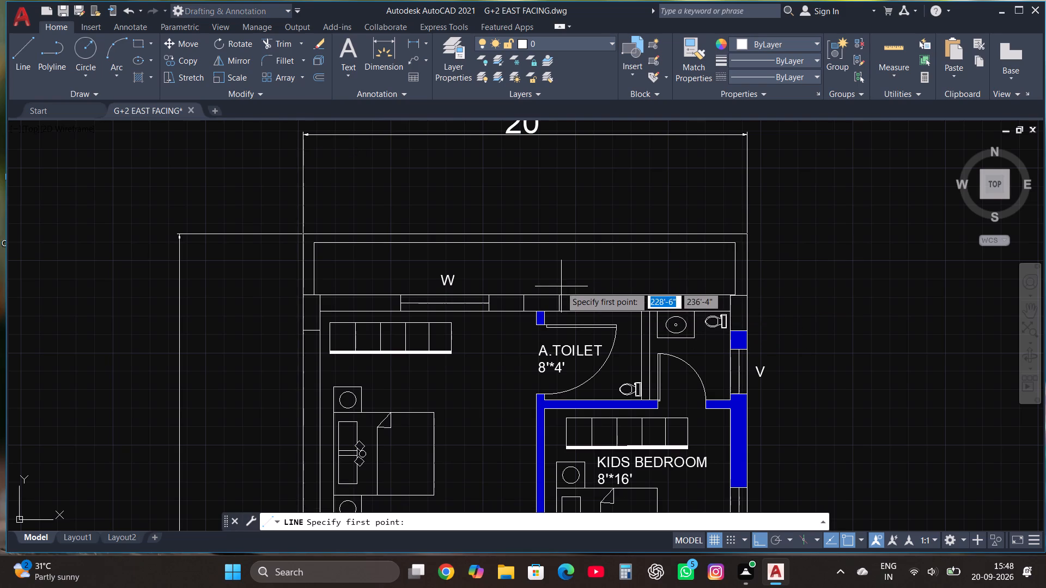
pyautogui.click(585, 302)
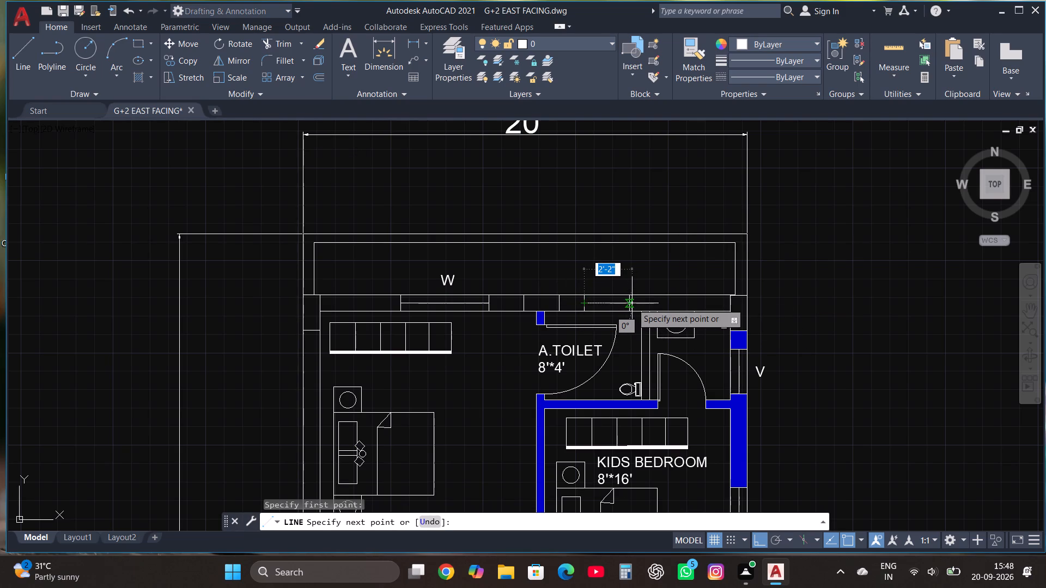
pyautogui.scroll(4, 632, 303)
pyautogui.click(614, 301)
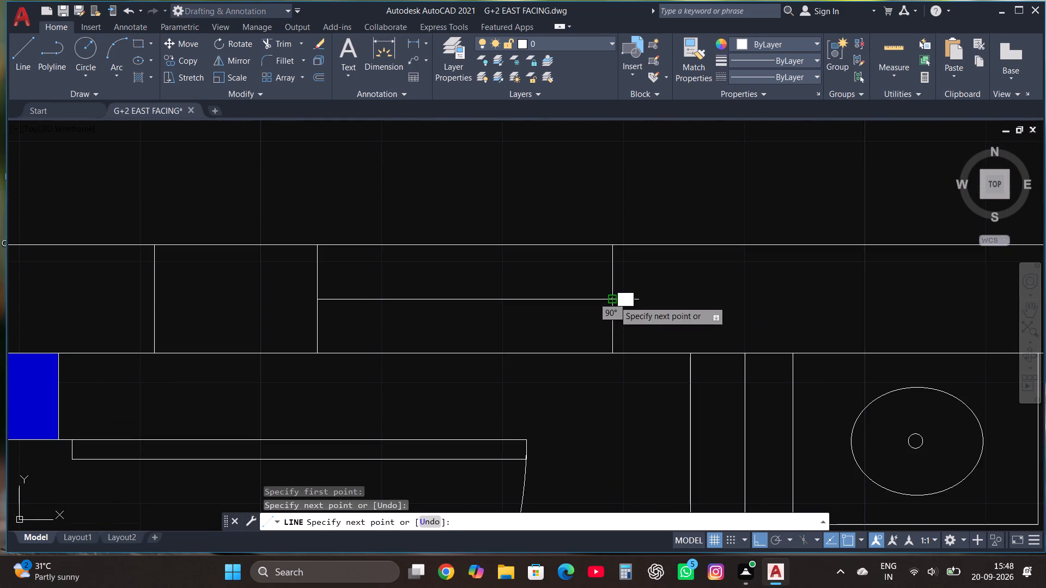
pyautogui.press('Escape')
# Copy the V label beside the ventilator in the adapted plan's upper east toilet wall.
pyautogui.scroll(-3, 566, 290)
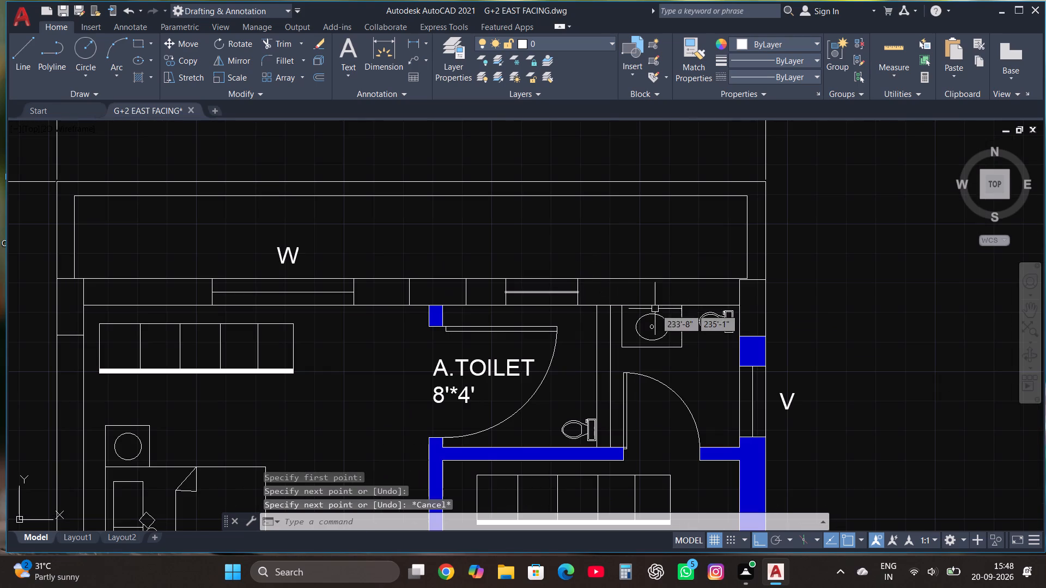
pyautogui.scroll(-2, 654, 296)
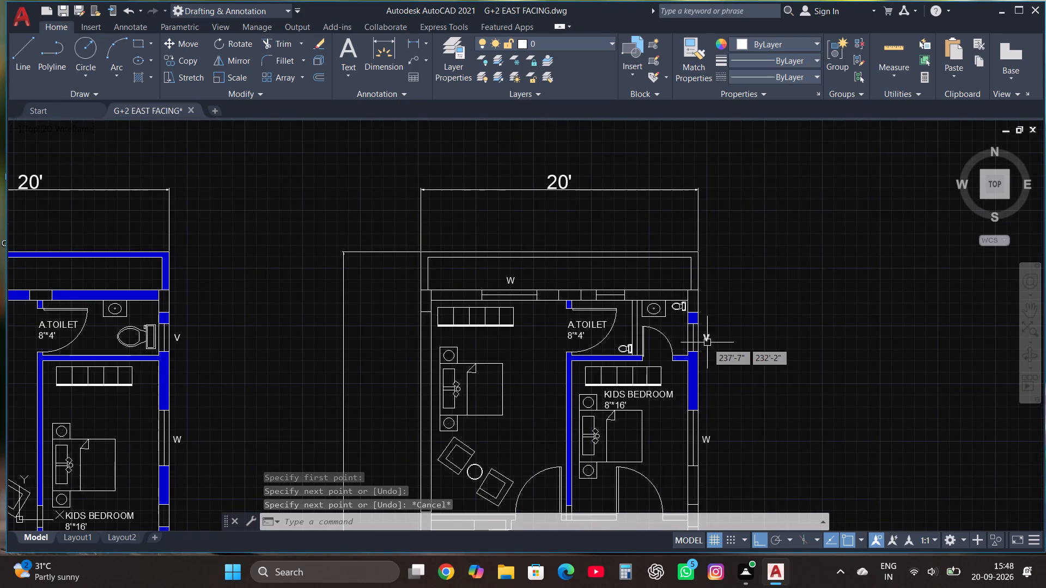
pyautogui.click(709, 340)
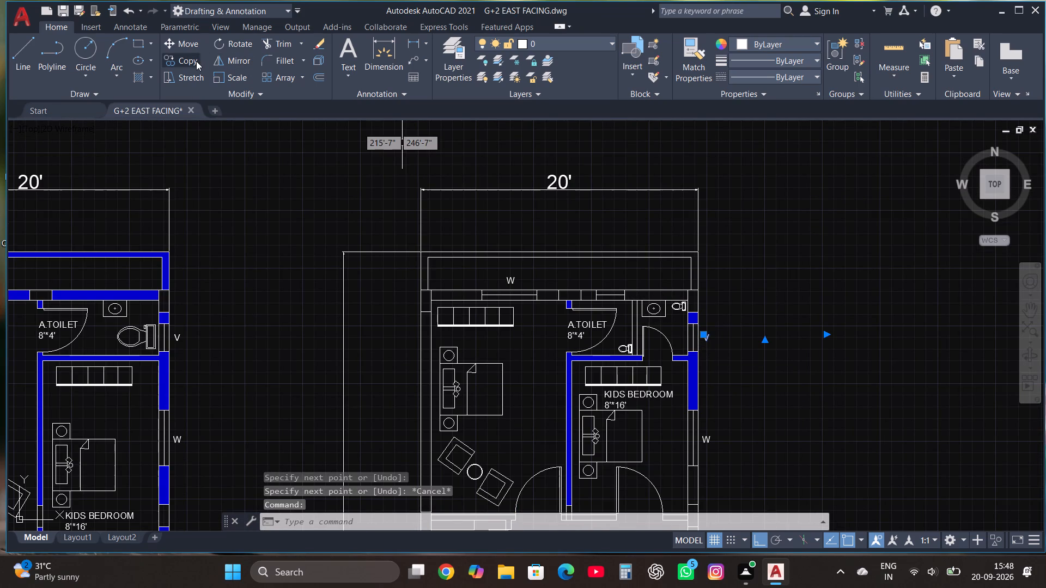
pyautogui.click(196, 60)
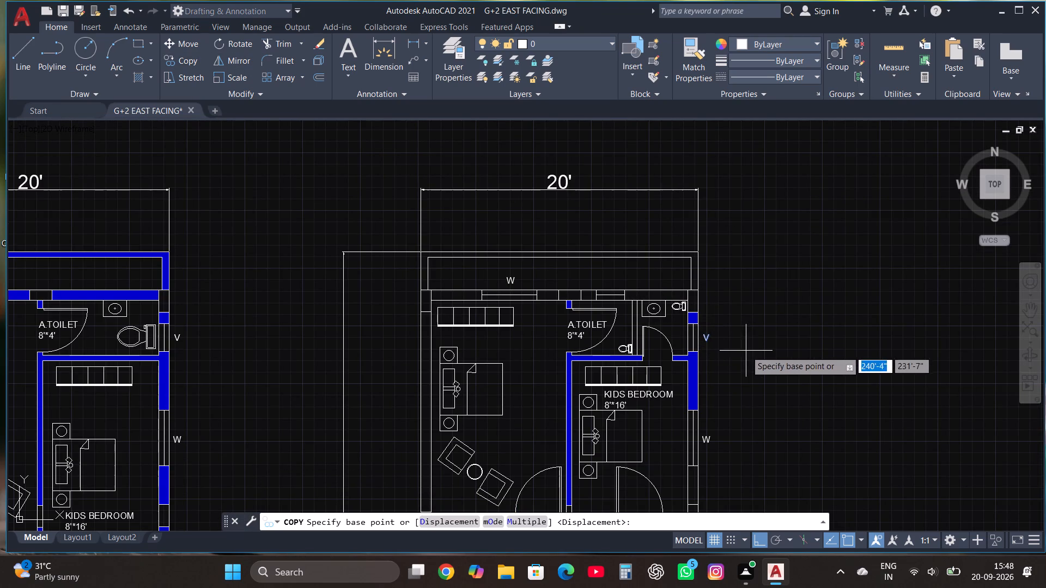
# With Ortho off, copy the east wall's V label to above the rear-wall ventilator near A.TOILET in the second plan.
pyautogui.click(708, 341)
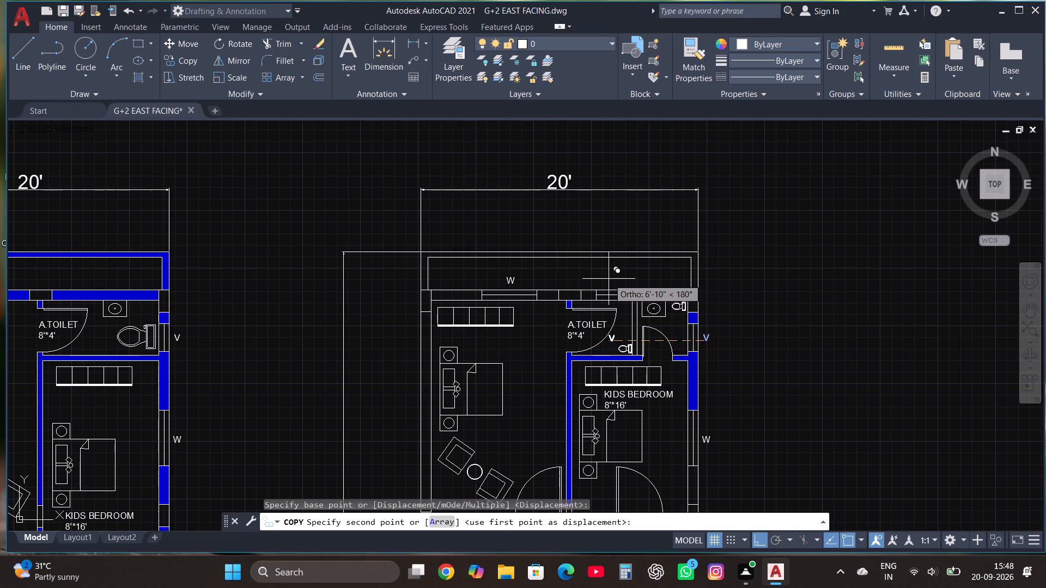
pyautogui.press('F8')
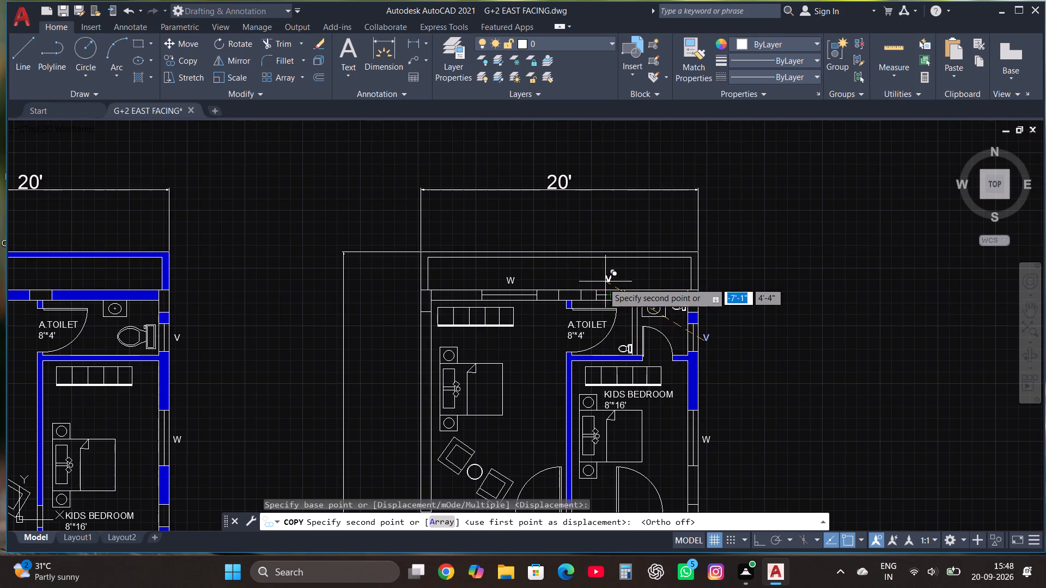
pyautogui.click(606, 282)
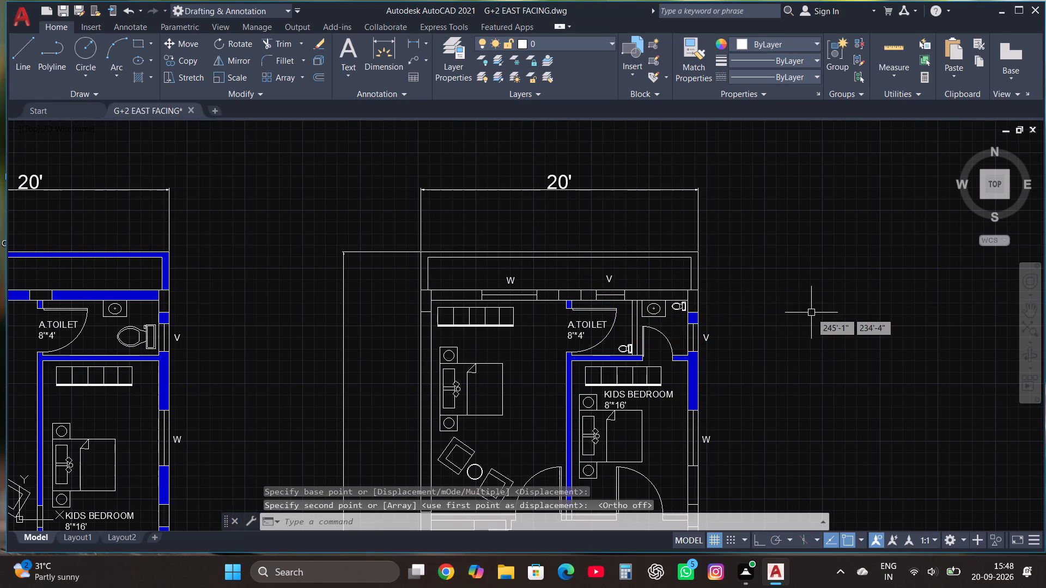
# Move the W label near the second plan's double entrance door up beside the living room's east window.
pyautogui.scroll(-2, 806, 310)
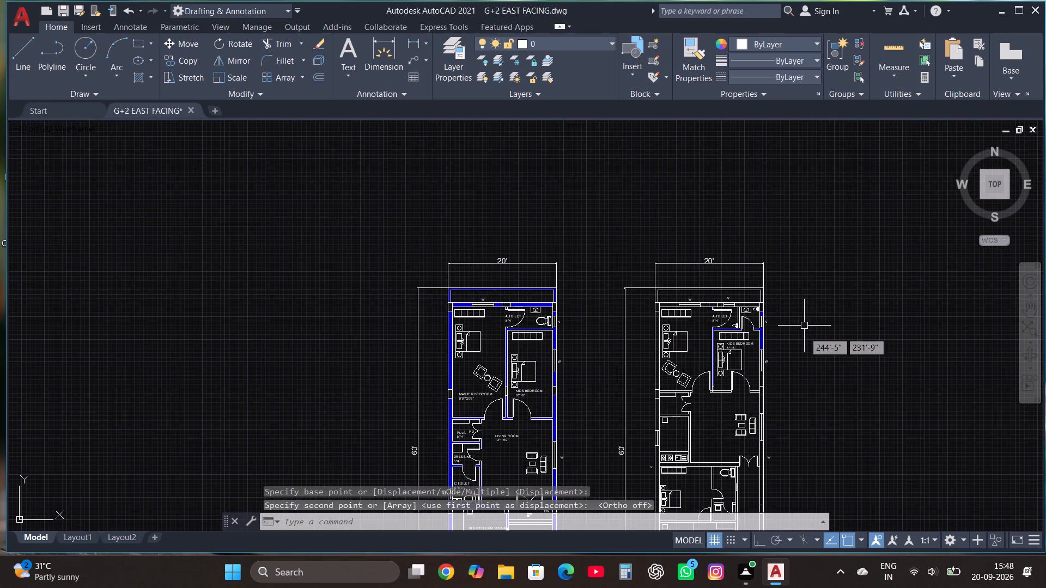
pyautogui.scroll(3, 782, 460)
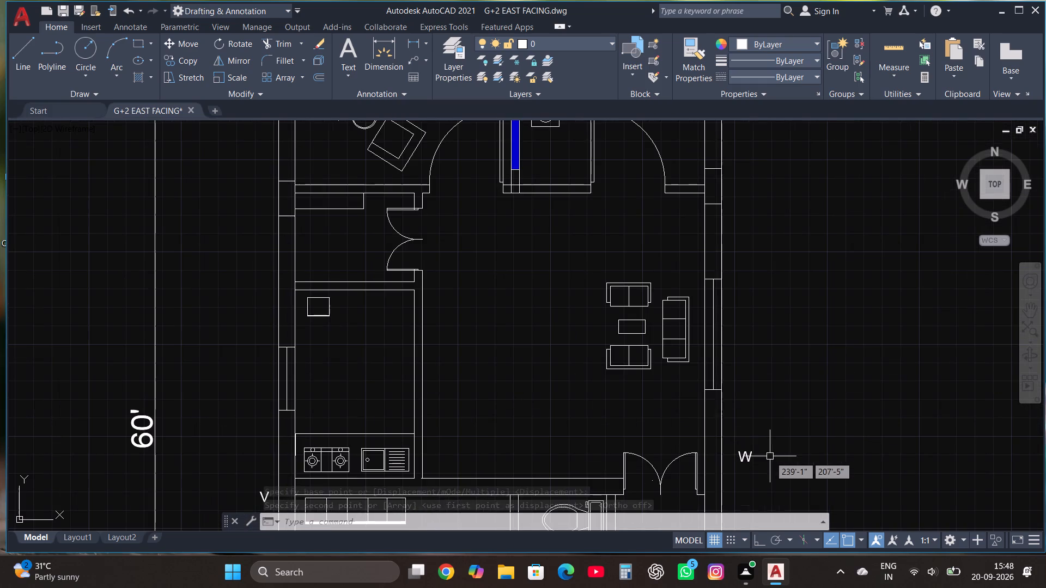
pyautogui.click(747, 457)
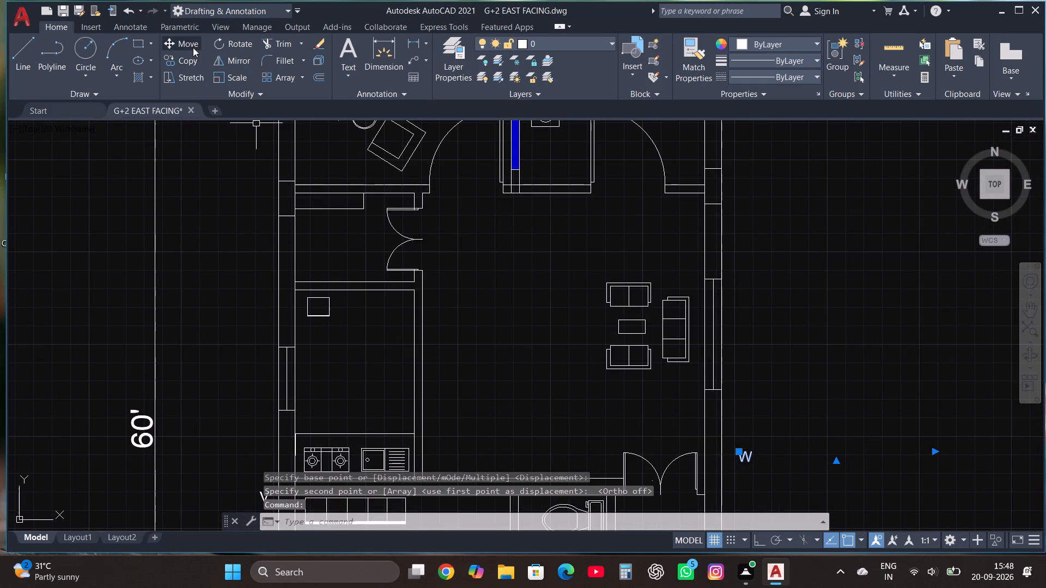
pyautogui.click(193, 46)
pyautogui.click(744, 454)
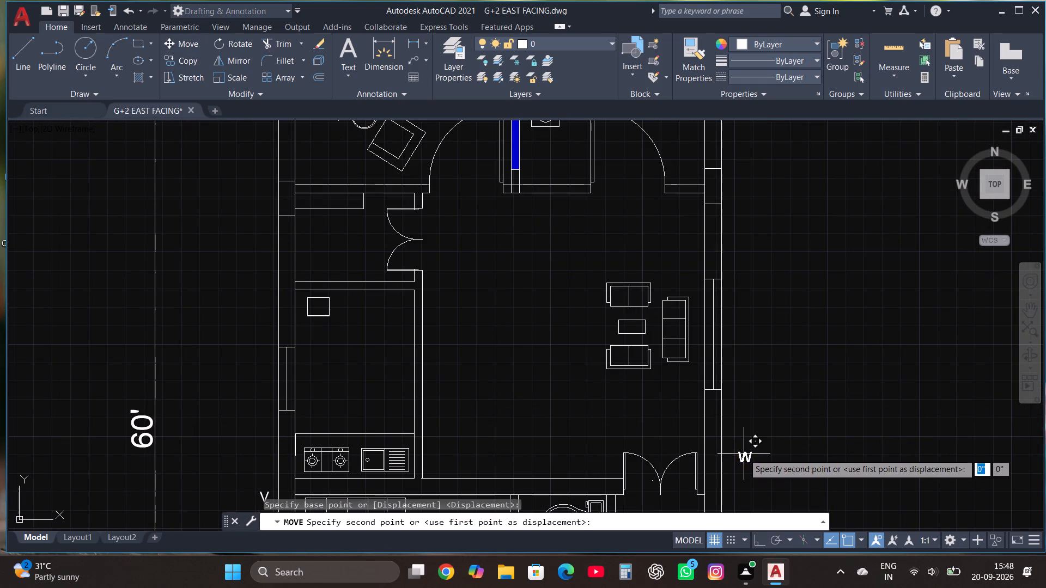
pyautogui.click(739, 336)
# Copy the V label from the rear toilet to beside the ventilator of the lower bedroom's toilet in the second plan.
pyautogui.scroll(-2, 739, 336)
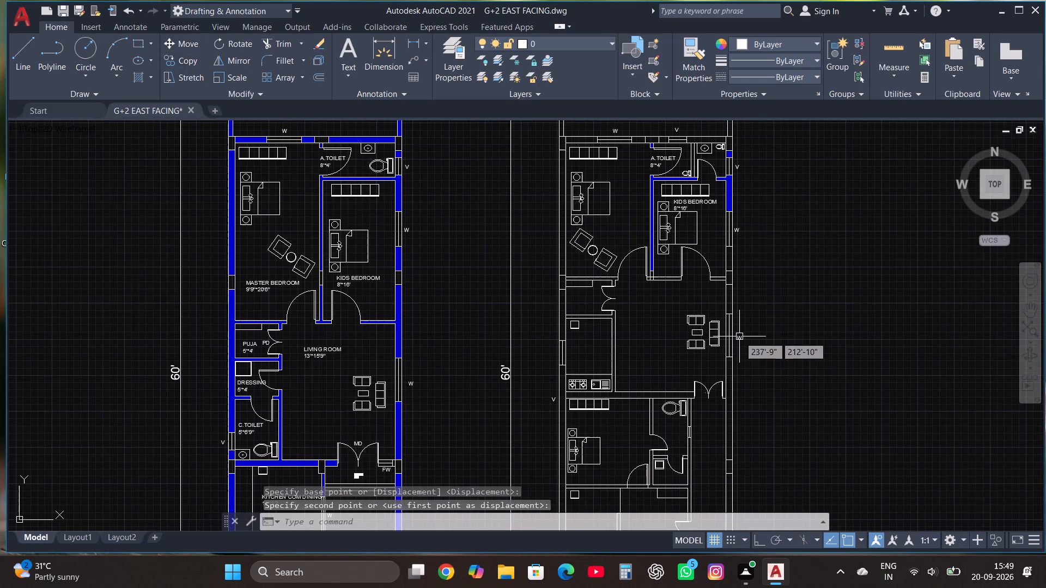
pyautogui.click(737, 167)
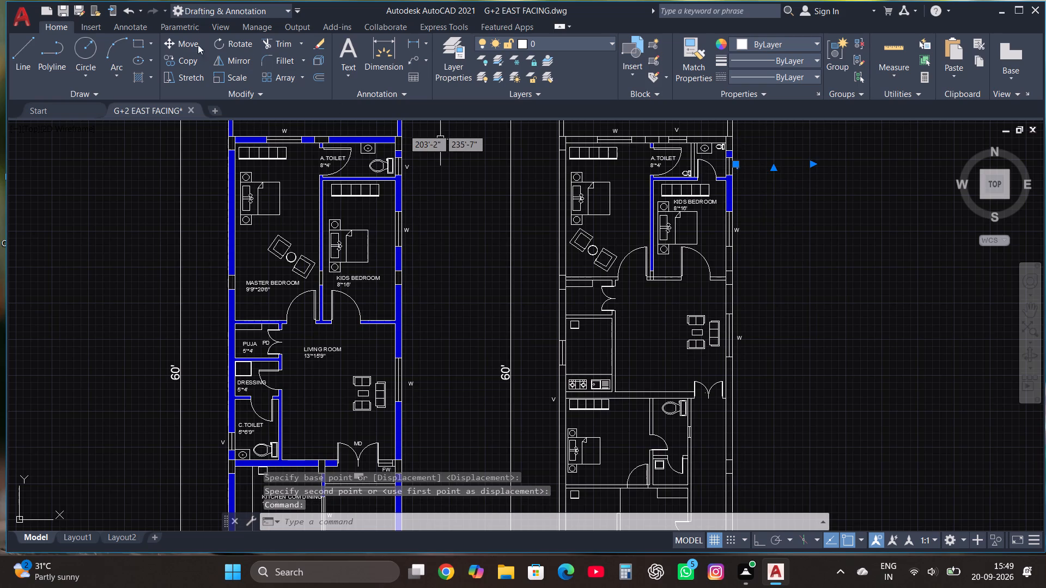
pyautogui.click(186, 57)
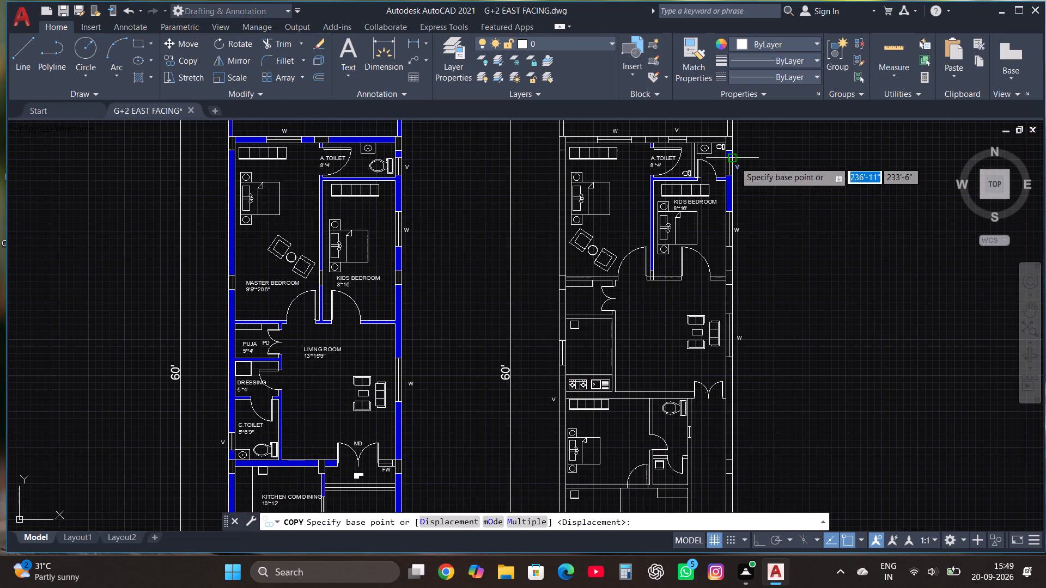
pyautogui.click(738, 165)
pyautogui.scroll(2, 700, 440)
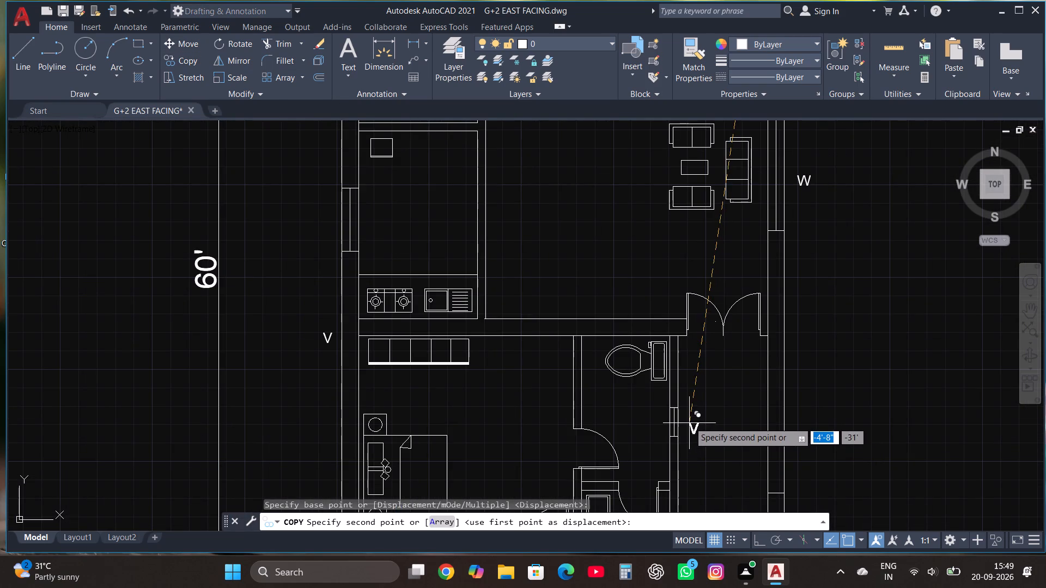
pyautogui.click(686, 421)
# Copy the first plan's kitchen W label in Multiple mode to below the two windows along the second plan's staircase wall.
pyautogui.scroll(-3, 716, 360)
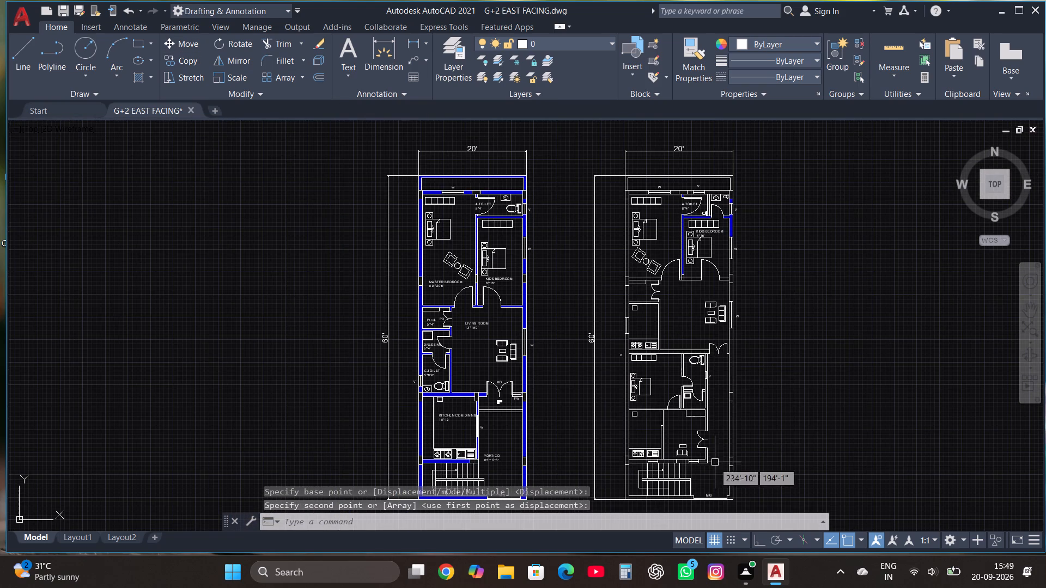
pyautogui.scroll(2, 701, 484)
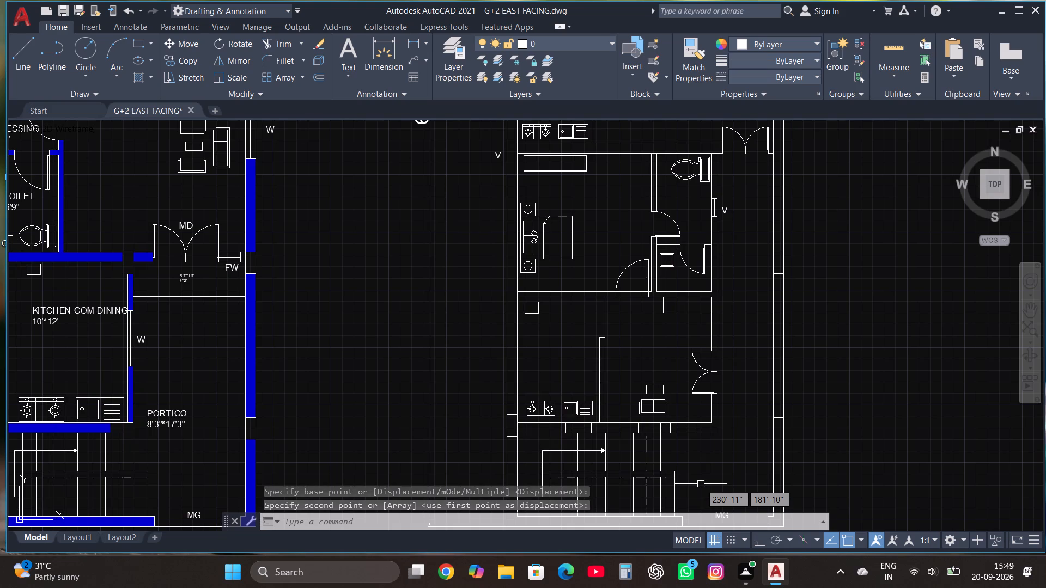
pyautogui.scroll(-1, 694, 460)
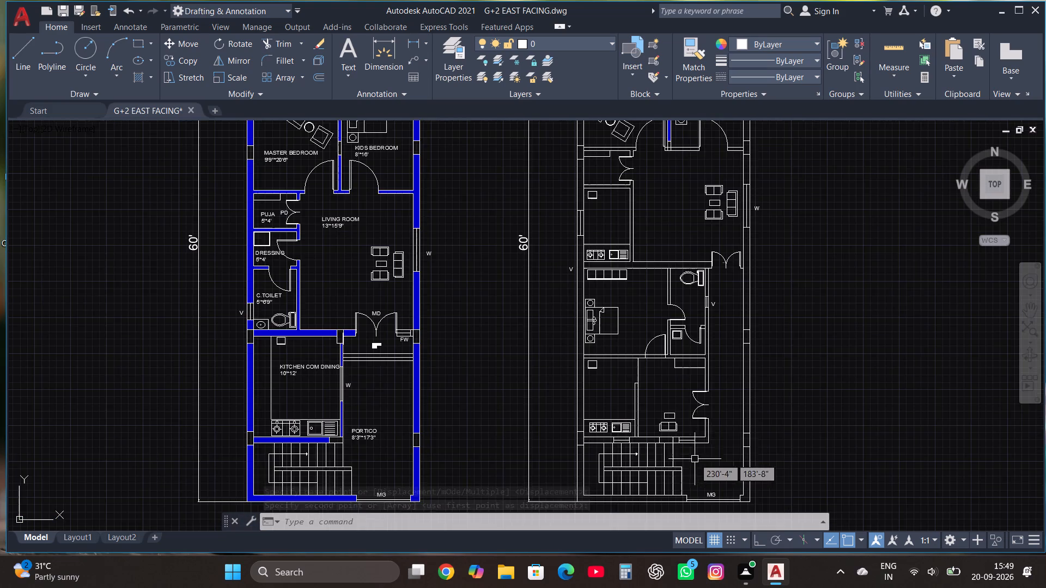
pyautogui.scroll(1, 678, 447)
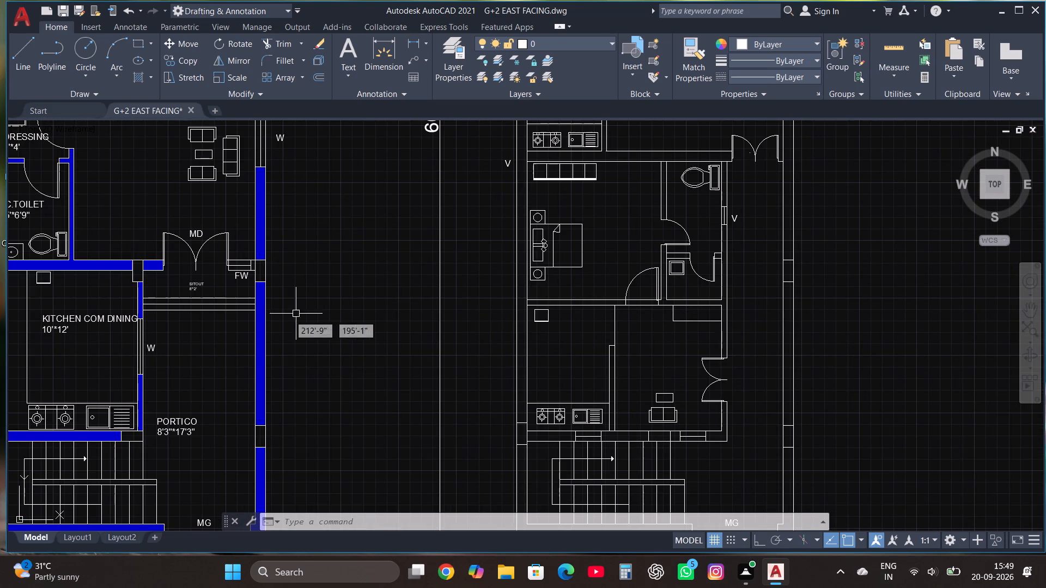
pyautogui.click(150, 348)
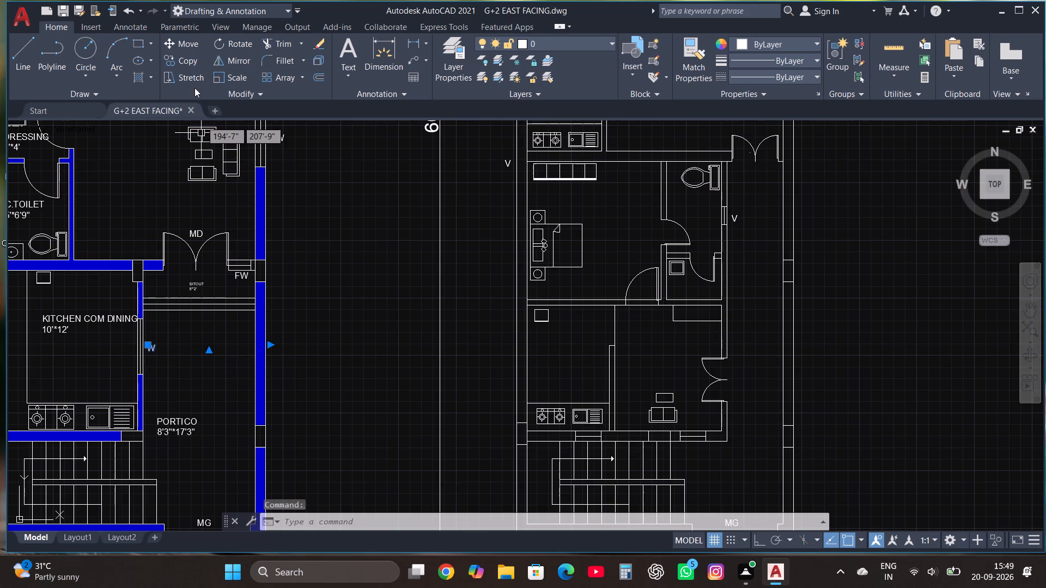
pyautogui.click(189, 62)
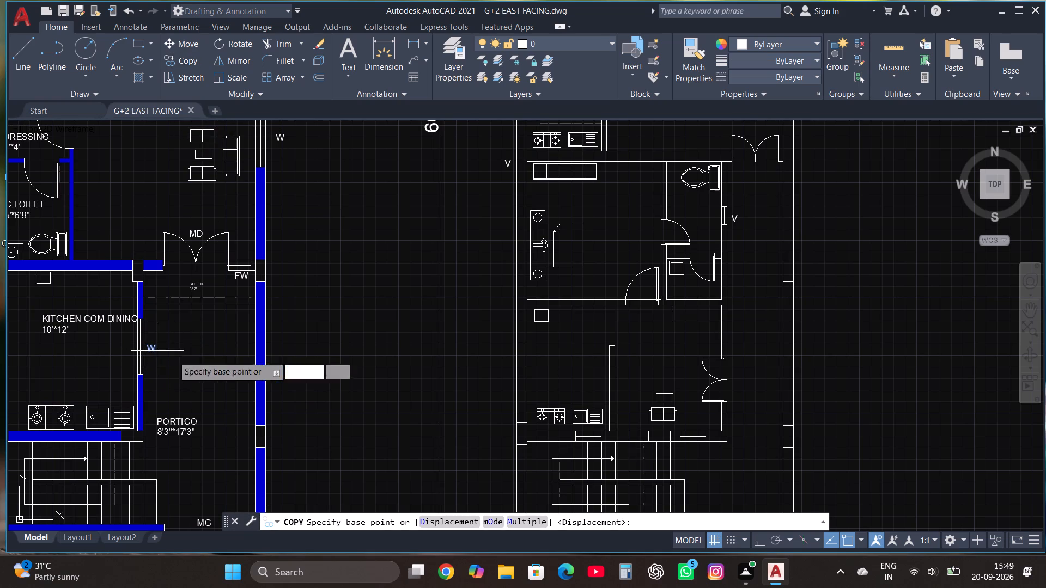
pyautogui.click(542, 519)
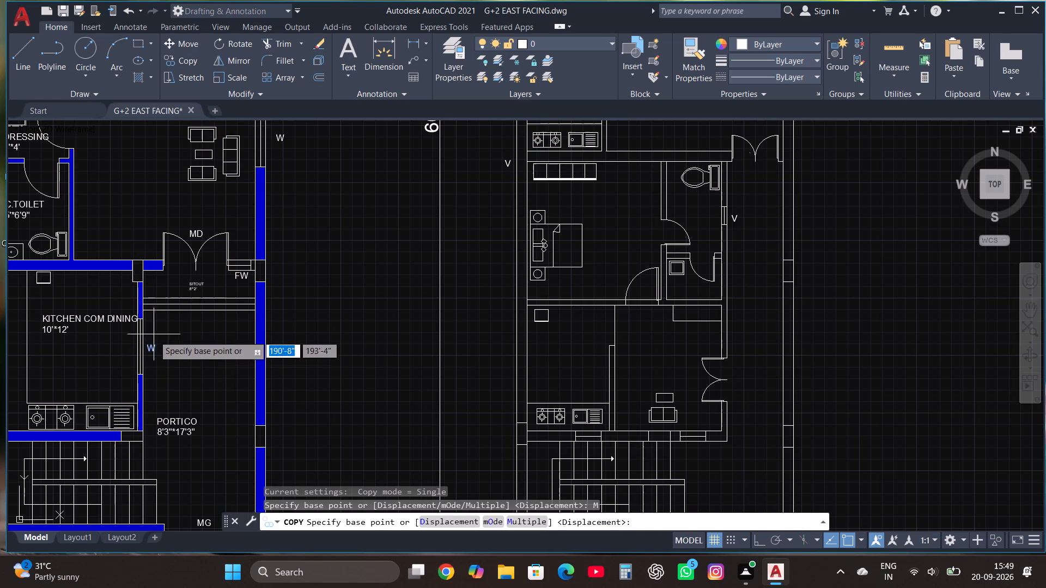
pyautogui.click(153, 346)
pyautogui.scroll(2, 603, 453)
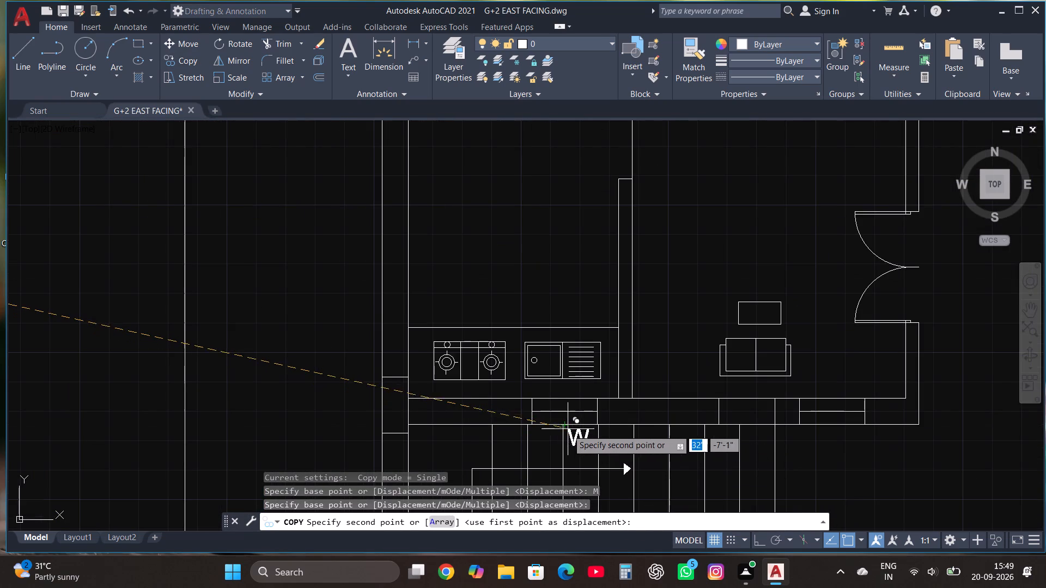
pyautogui.click(569, 428)
pyautogui.click(825, 431)
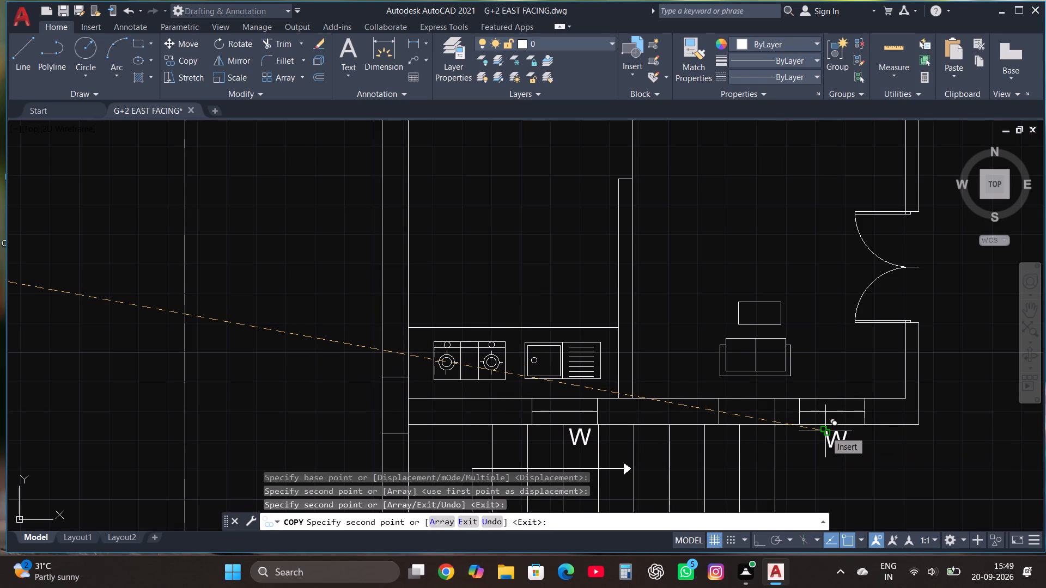
pyautogui.press('Escape')
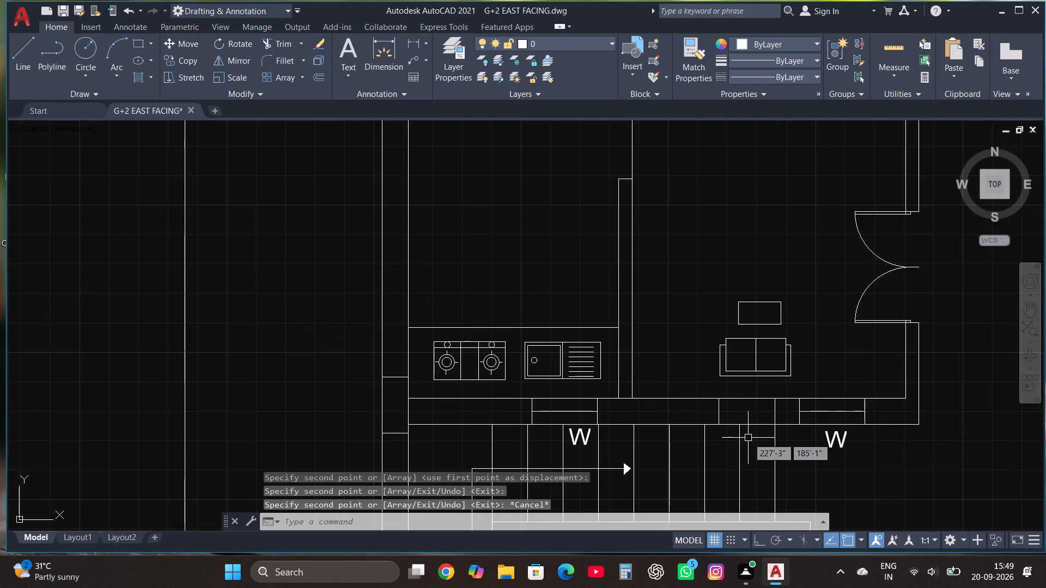
# Save the drawing.
pyautogui.scroll(-2, 656, 128)
pyautogui.scroll(-2, 658, 263)
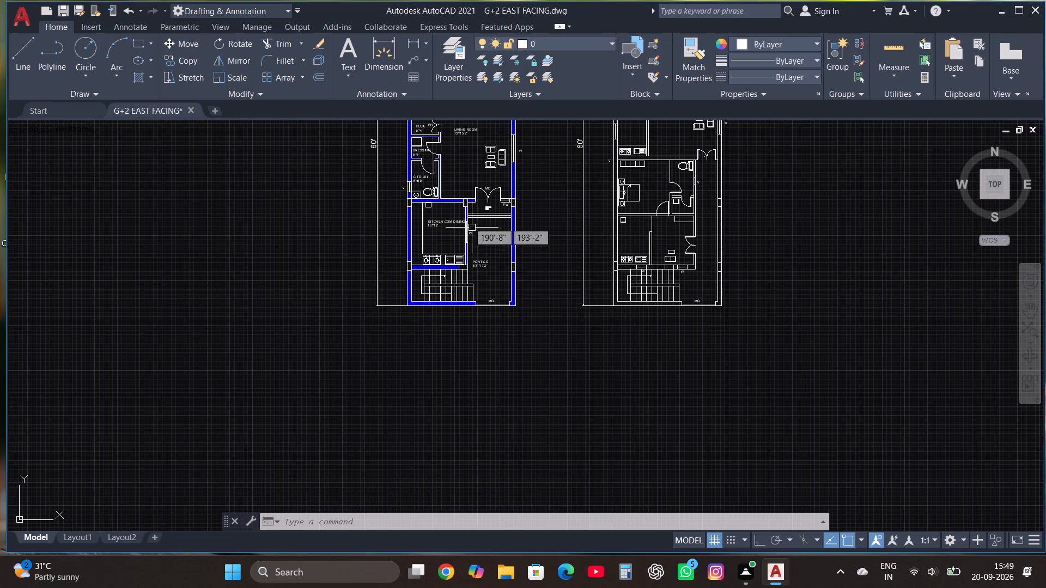
pyautogui.scroll(2, 429, 200)
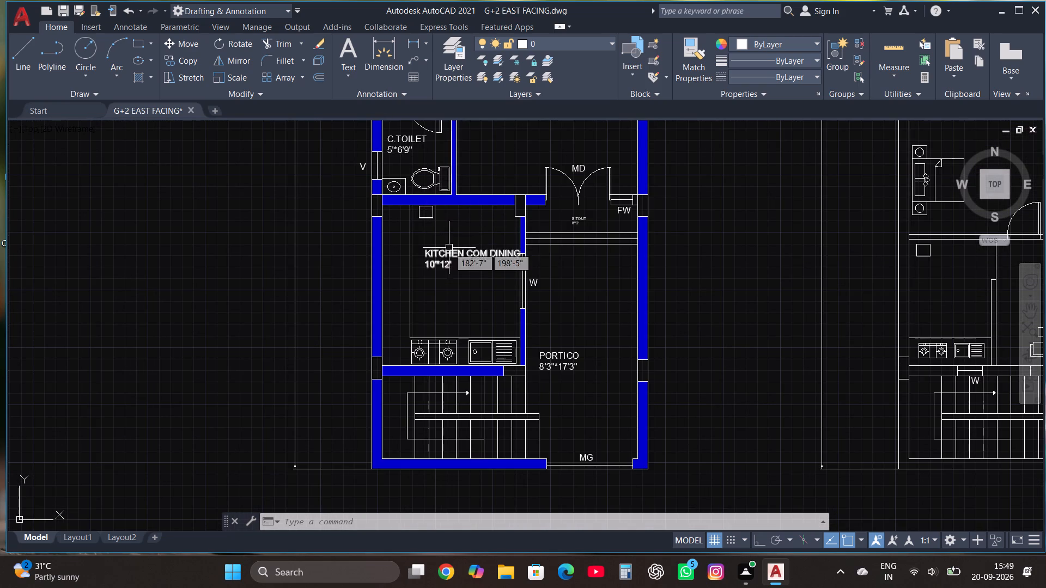
pyautogui.scroll(-1, 476, 361)
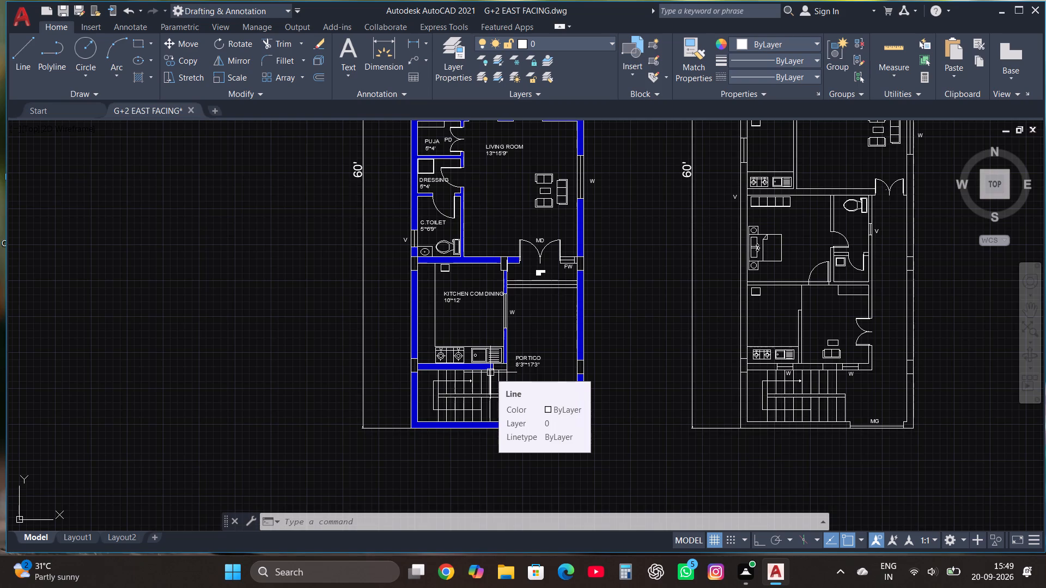
pyautogui.scroll(-1, 490, 375)
pyautogui.scroll(-1, 623, 366)
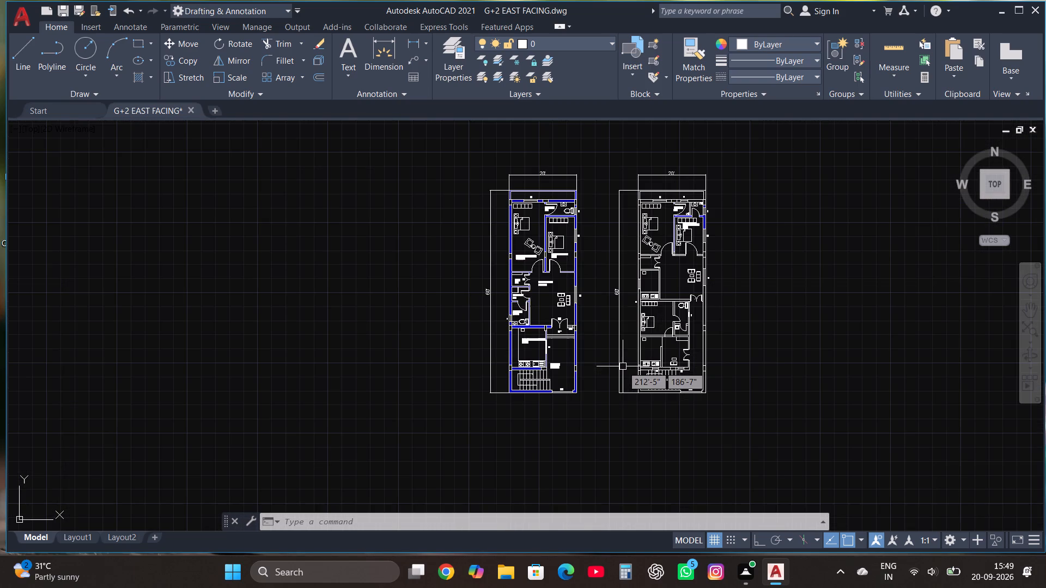
pyautogui.hotkey('ctrl', 's')
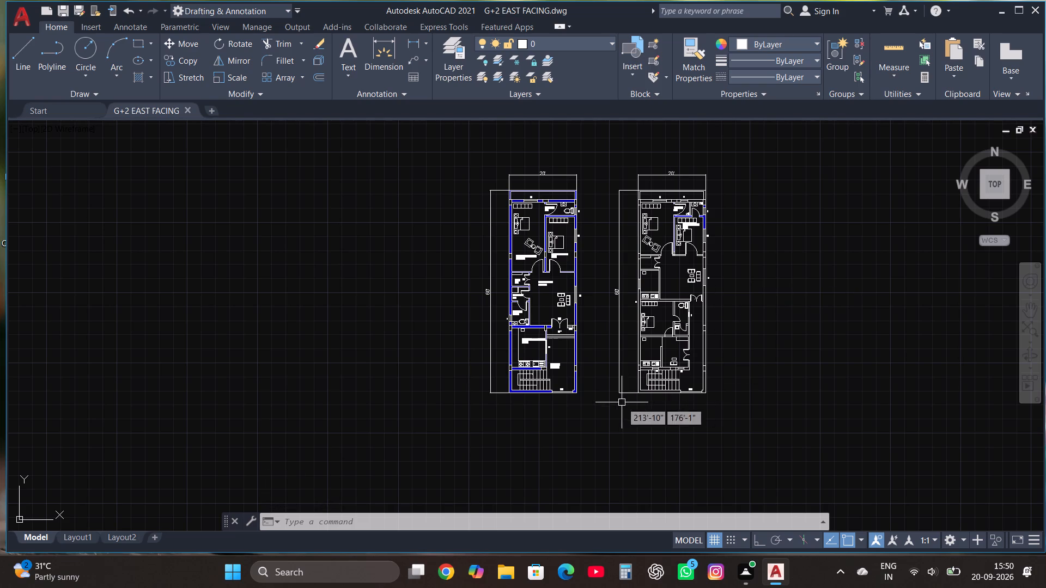
# Copy the whole second floor plan with its dimensions about 38' horizontally to the east, with Ortho on.
pyautogui.click(604, 407)
pyautogui.click(743, 154)
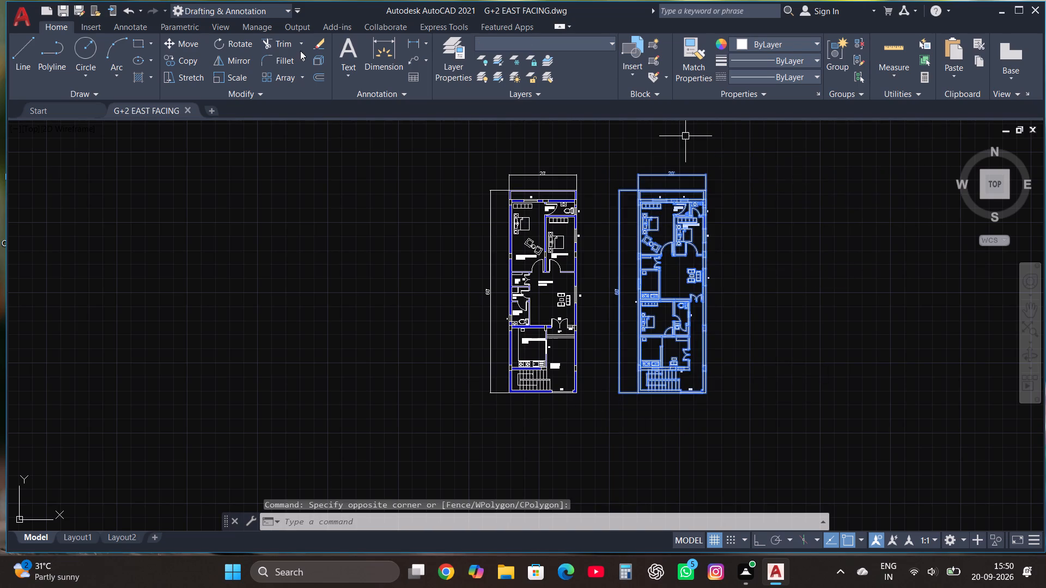
pyautogui.click(183, 62)
pyautogui.click(665, 320)
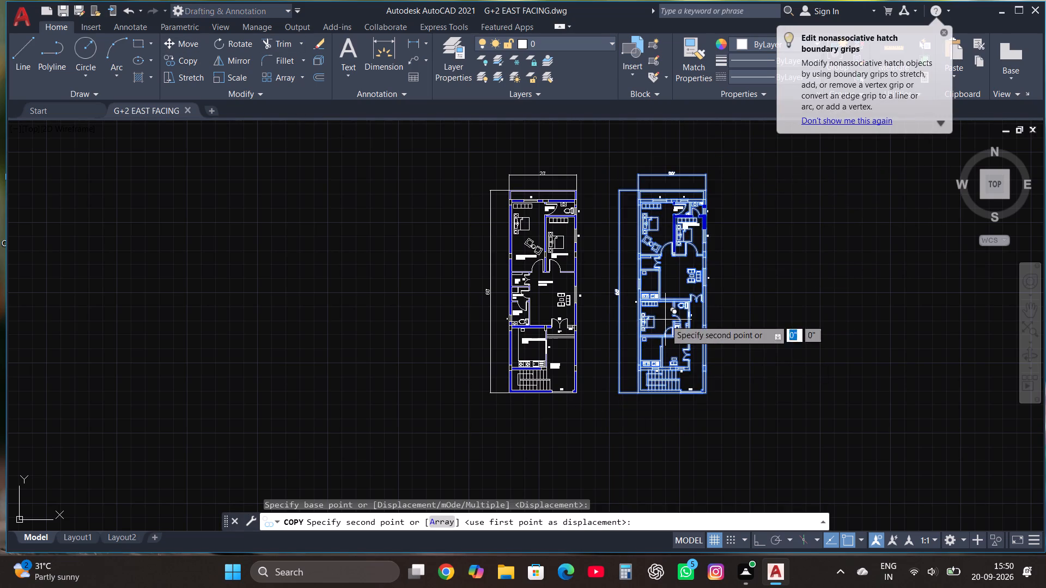
pyautogui.press('F8')
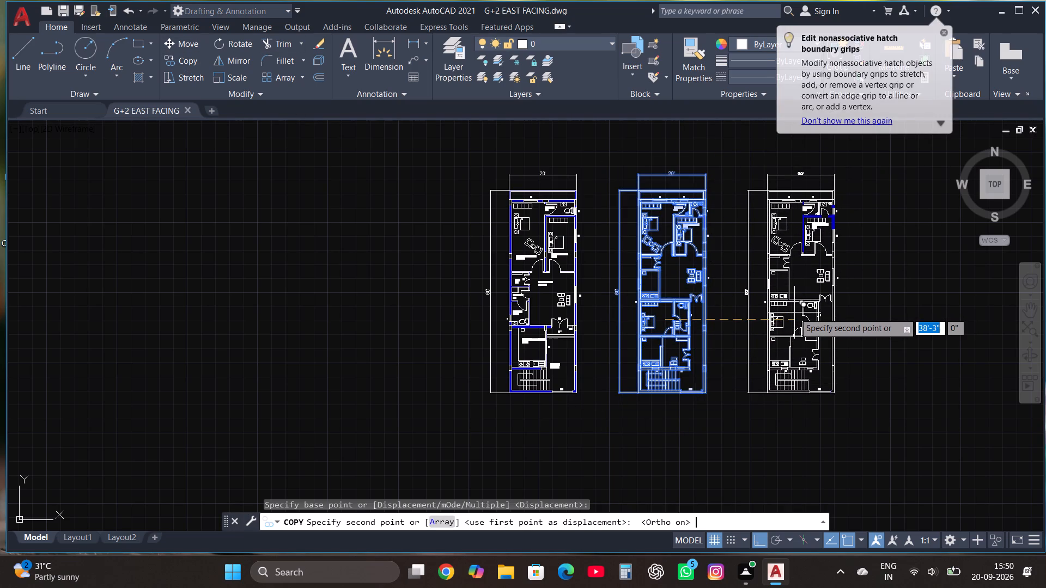
pyautogui.click(796, 309)
pyautogui.press('Escape')
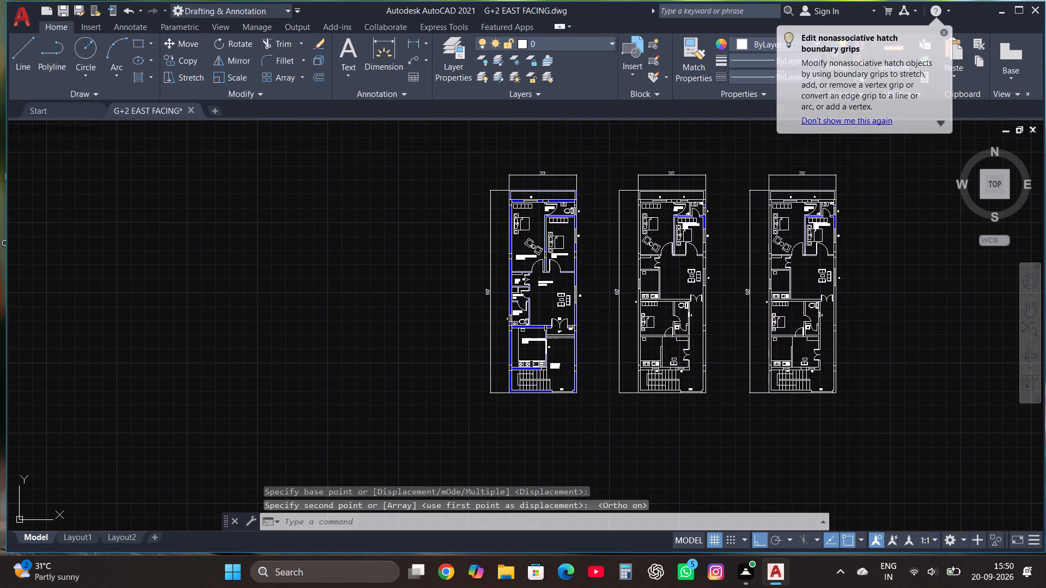
# In the third plan, erase the front room's double door, the corner walls with the window, and that window's W label.
pyautogui.scroll(-1, 766, 413)
pyautogui.scroll(2, 802, 396)
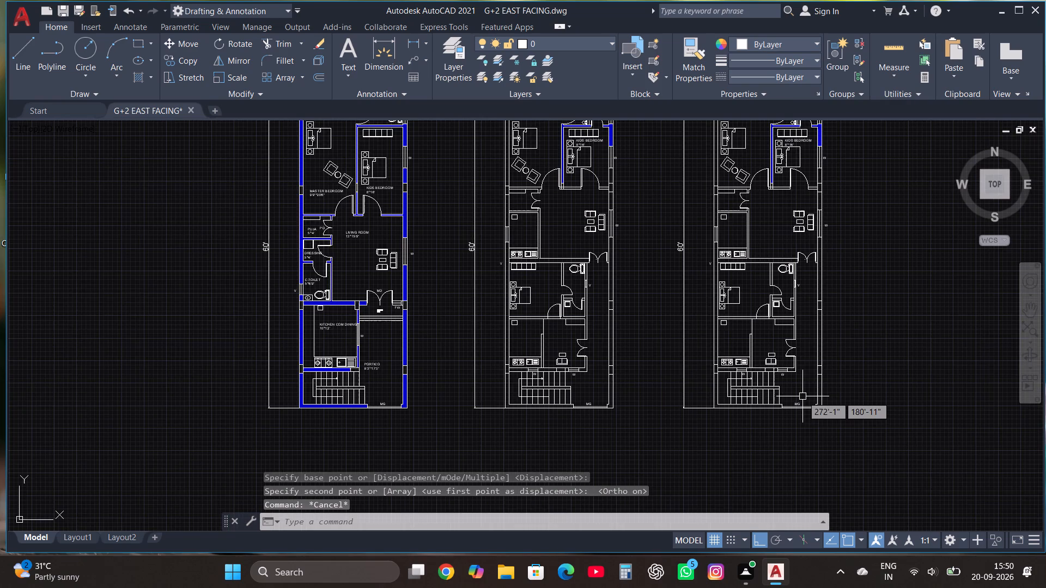
pyautogui.scroll(2, 790, 353)
pyautogui.moveTo(819, 420); pyautogui.dragTo(814, 418)
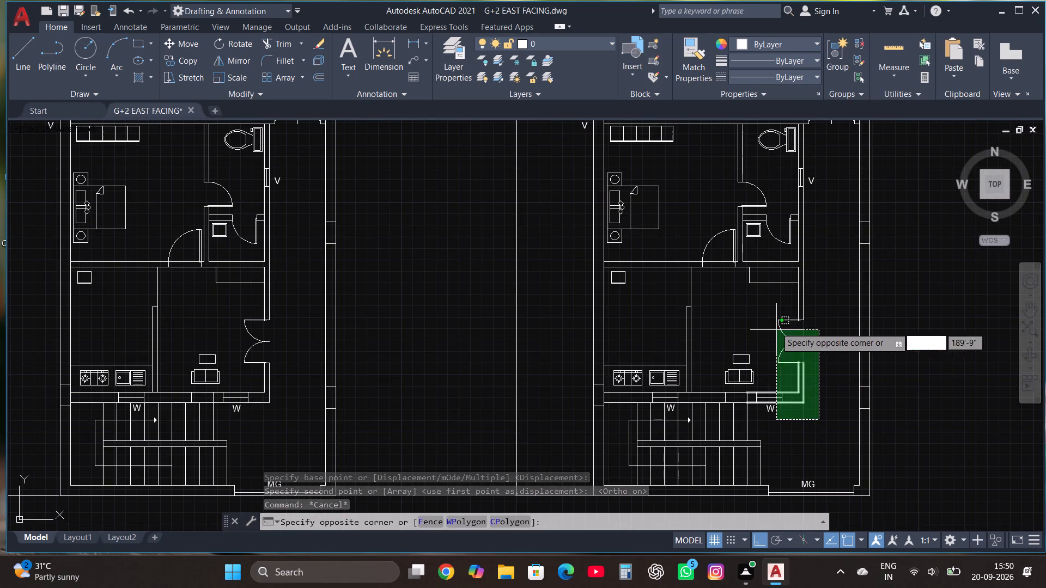
pyautogui.click(775, 327)
pyautogui.press('Delete')
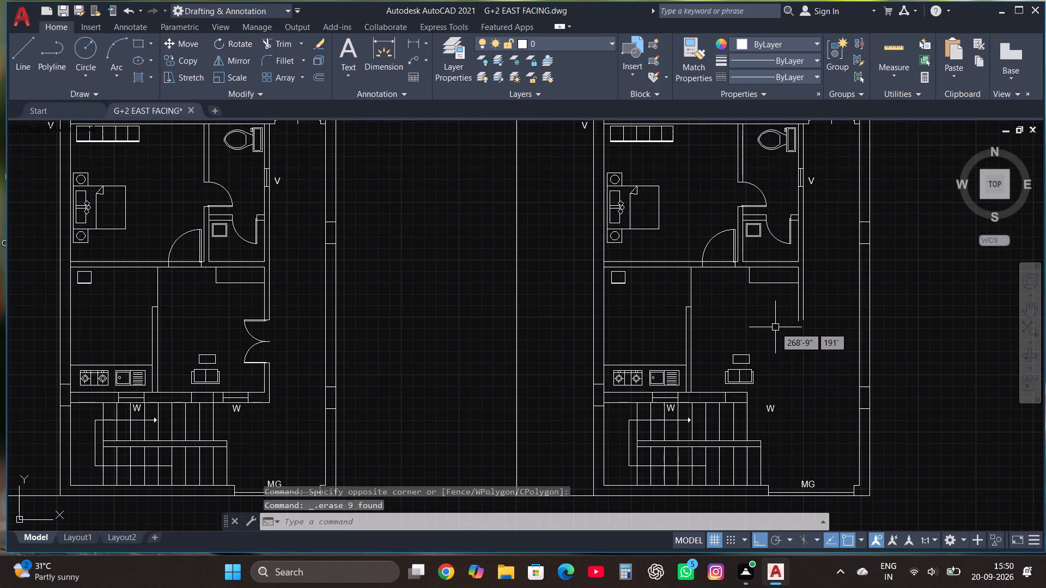
pyautogui.click(774, 408)
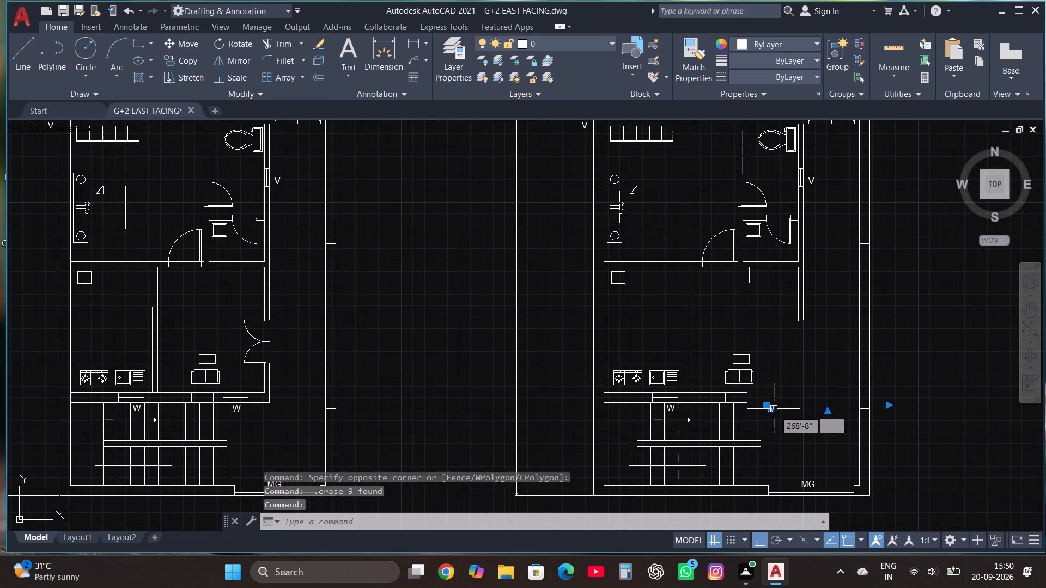
pyautogui.press('Delete')
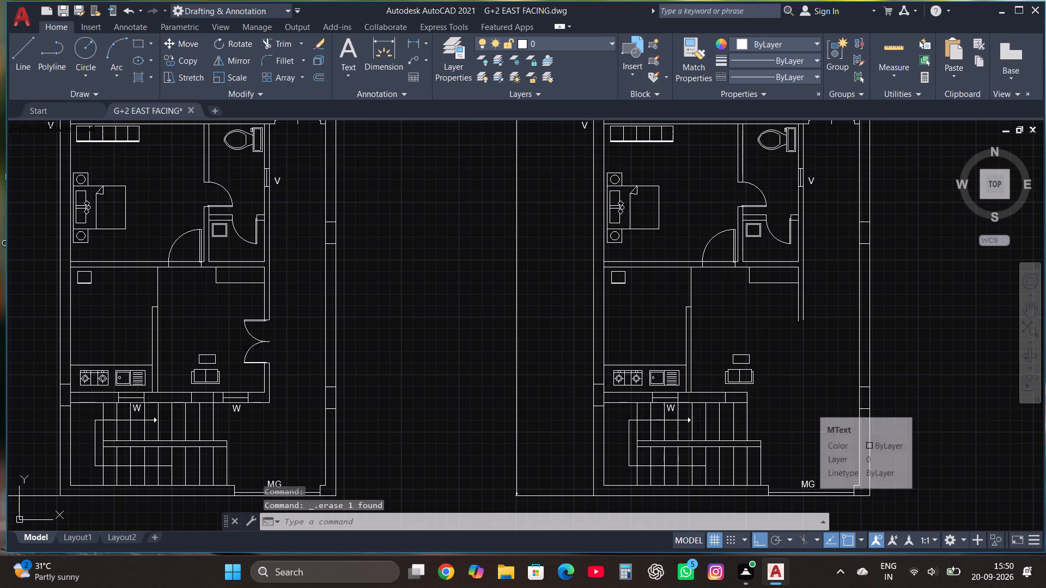
# Erase the MG label and the kitchen window's W label in the third plan.
pyautogui.click(811, 480)
pyautogui.press('Delete')
pyautogui.click(671, 407)
pyautogui.press('Delete')
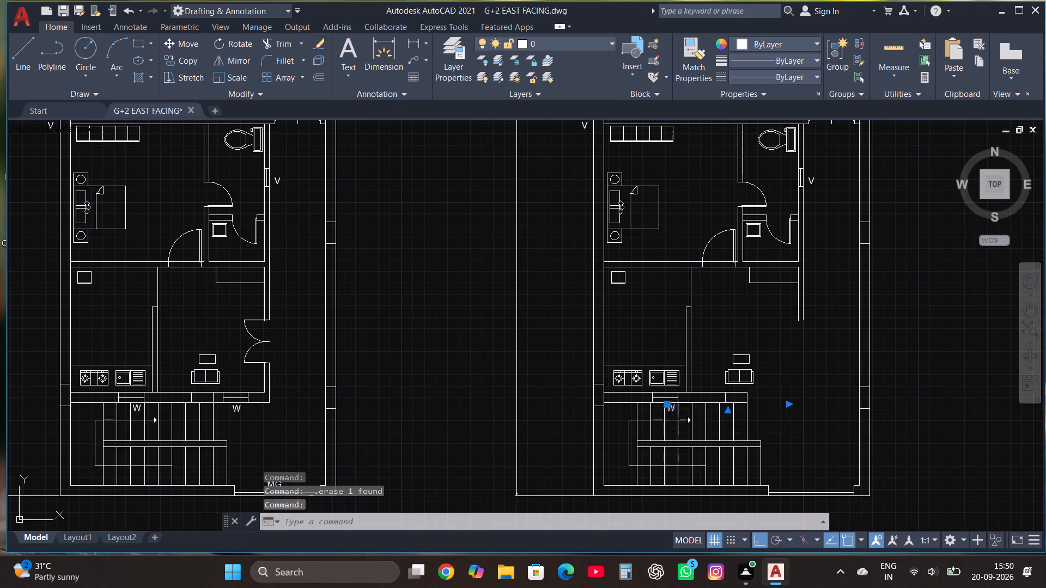
# Erase the partition walls, doors and most furniture of the front room, kitchen, lower bedroom and toilet in the third plan.
pyautogui.click(791, 382)
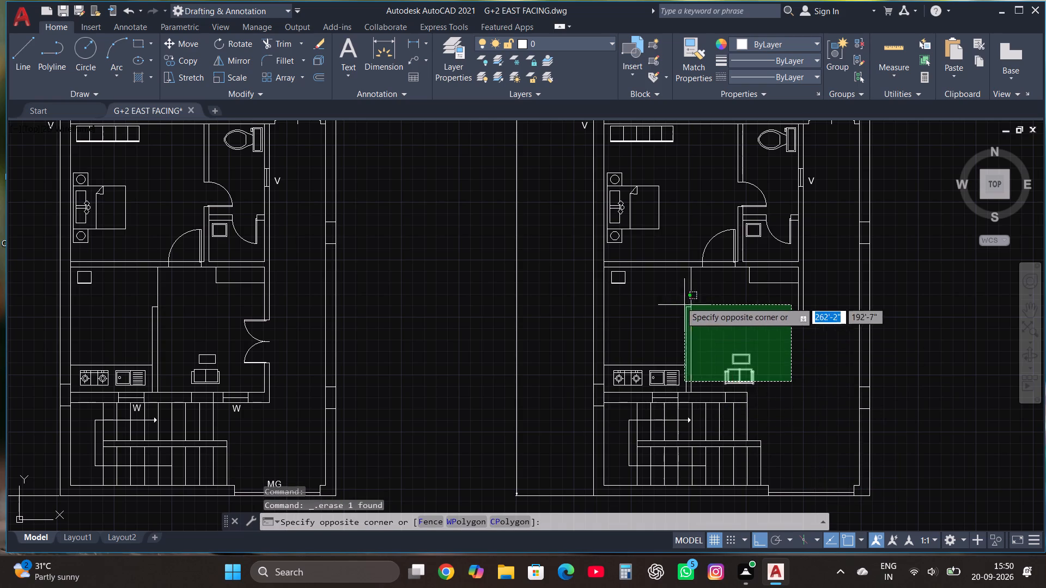
pyautogui.click(641, 258)
pyautogui.press('Delete')
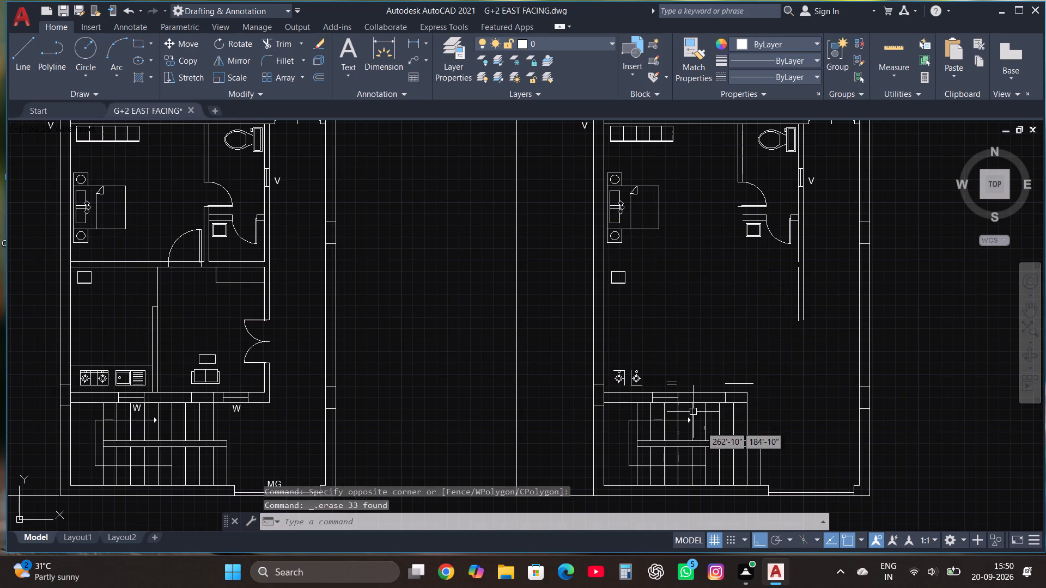
pyautogui.scroll(-1, 710, 437)
pyautogui.scroll(1, 757, 283)
pyautogui.moveTo(792, 390); pyautogui.dragTo(788, 385)
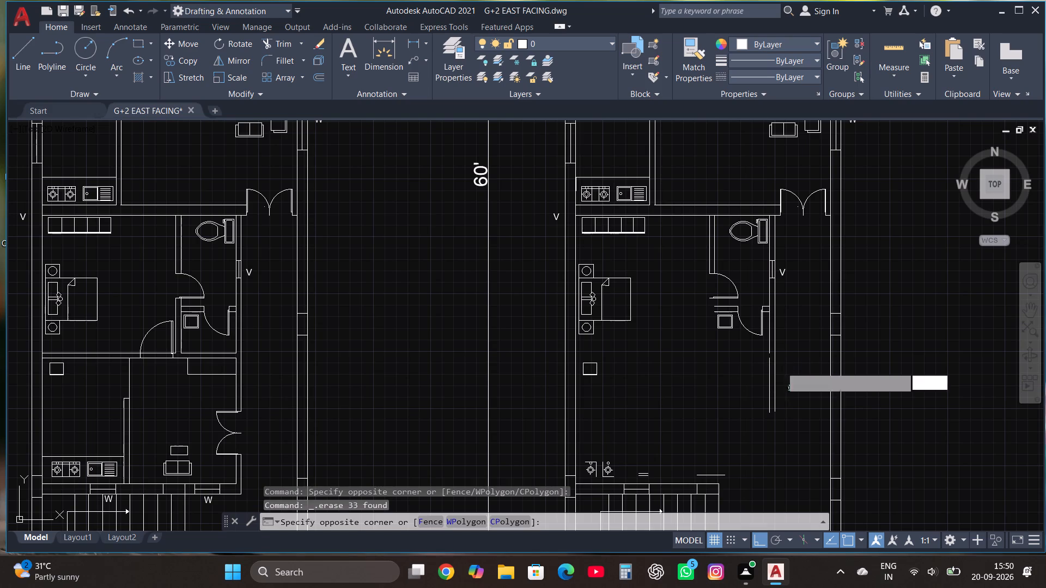
pyautogui.click(616, 224)
pyautogui.press('Delete')
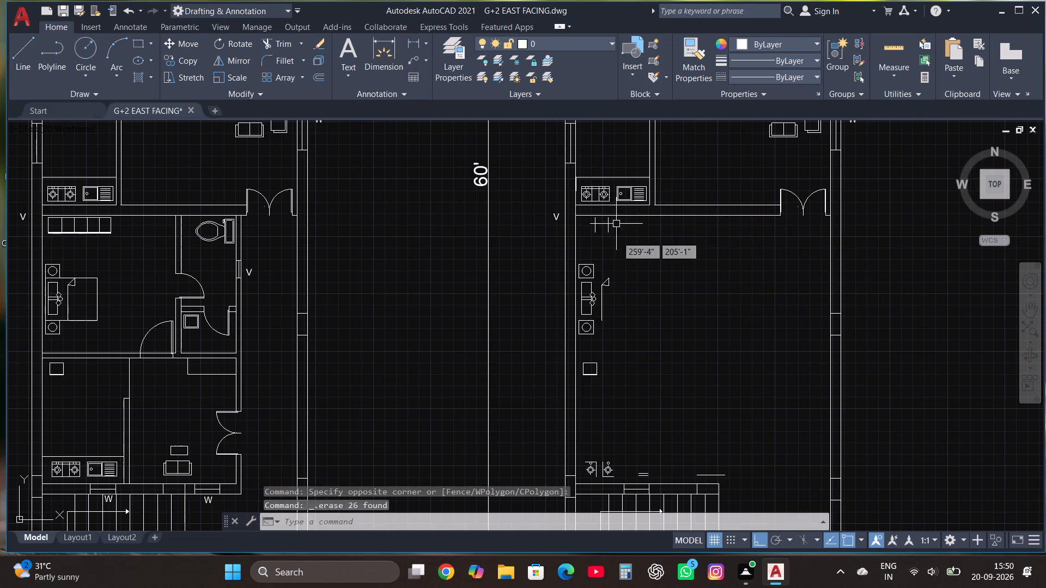
# Erase the leftover bed, side tables, wardrobe lines and small square fixture along the third plan's west wall.
pyautogui.click(625, 368)
pyautogui.click(586, 249)
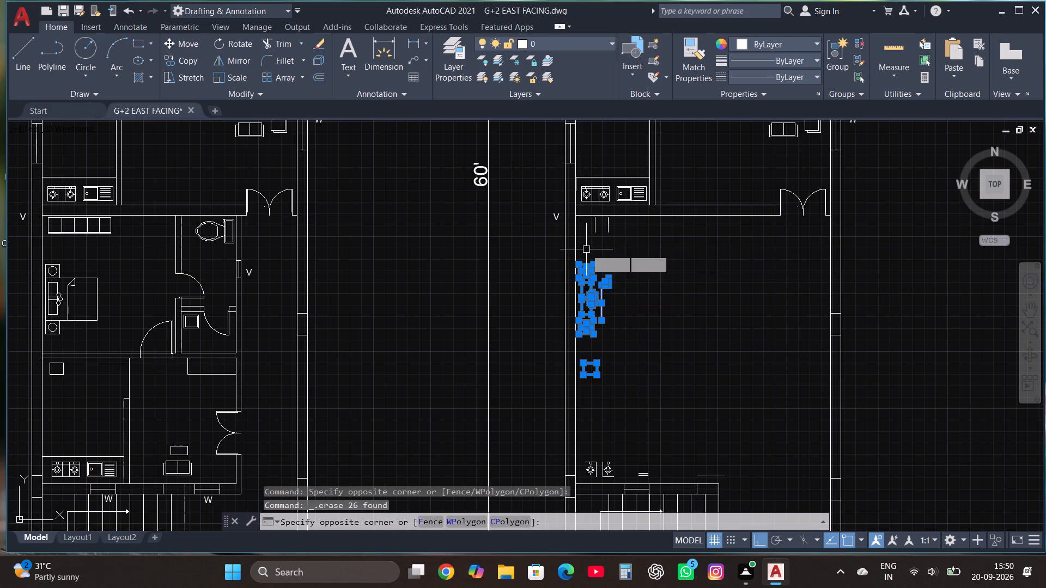
pyautogui.press('Delete')
pyautogui.click(633, 267)
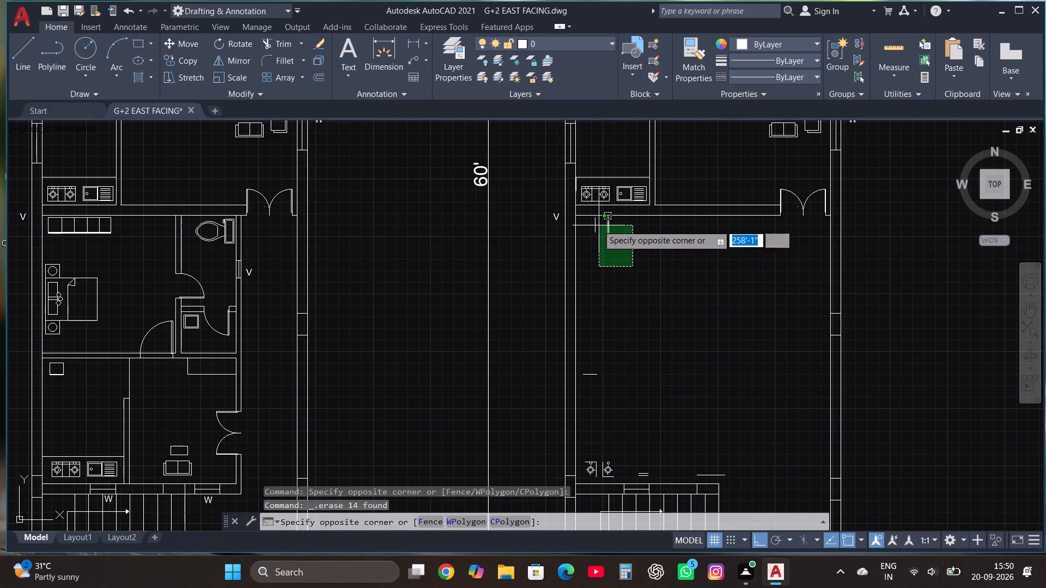
pyautogui.click(595, 223)
pyautogui.press('Delete')
pyautogui.moveTo(603, 400); pyautogui.dragTo(602, 389)
pyautogui.click(588, 350)
pyautogui.press('Delete')
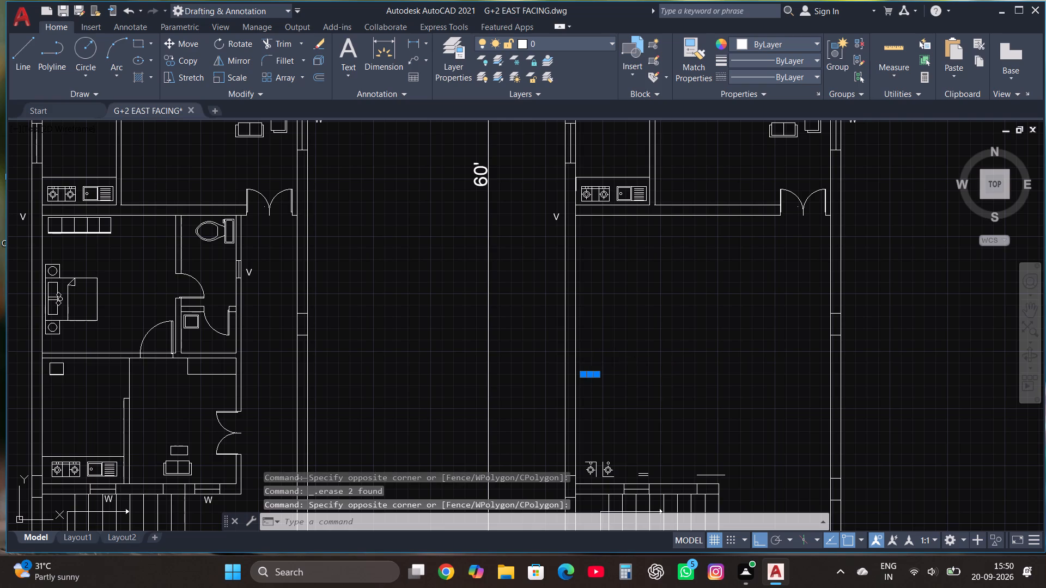
# Erase the leftover sofa, sink and stove fragments above the third plan's staircase wall.
pyautogui.click(734, 485)
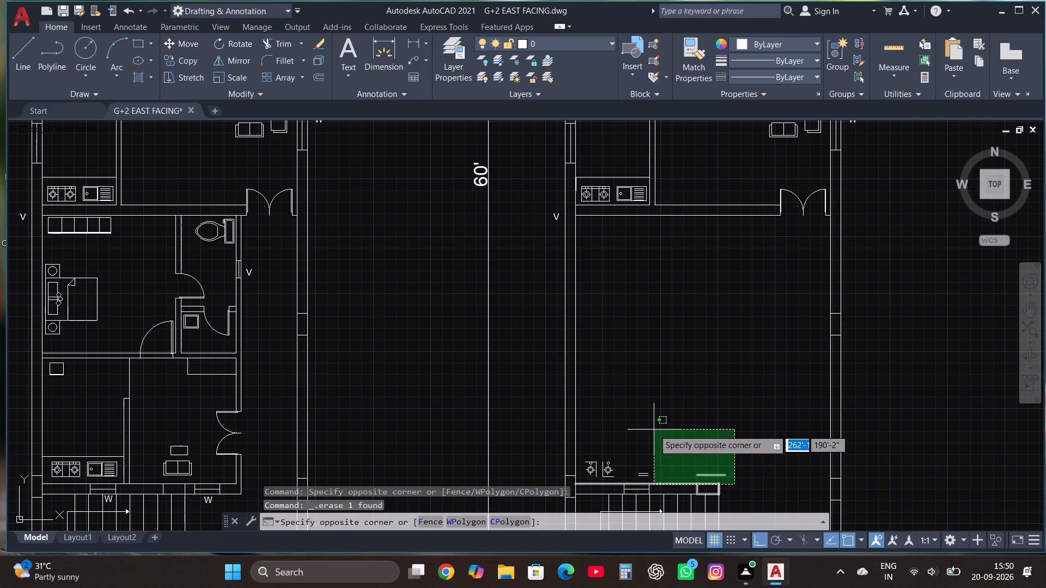
pyautogui.click(721, 443)
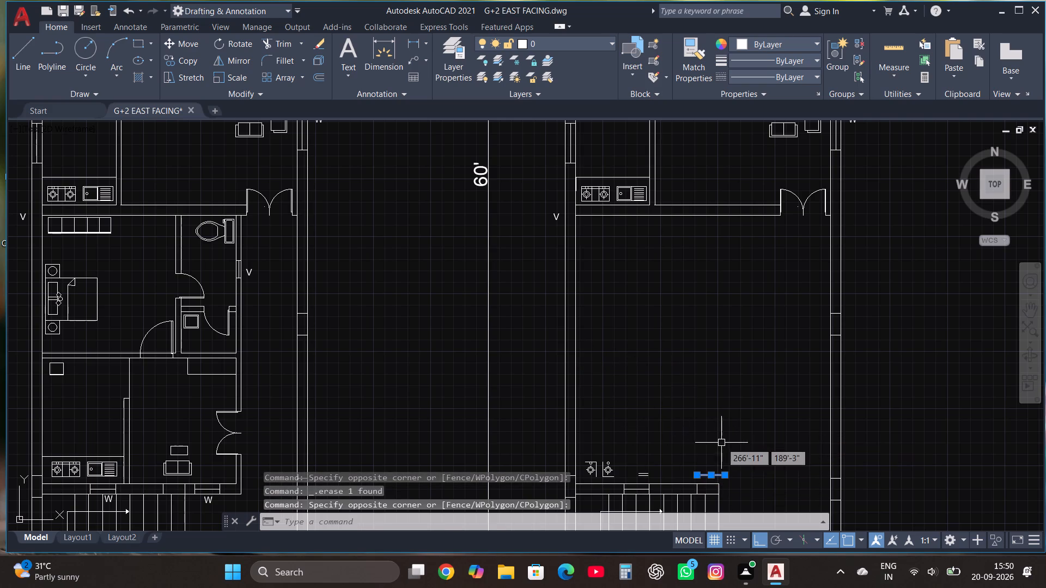
pyautogui.press('Delete')
pyautogui.click(664, 476)
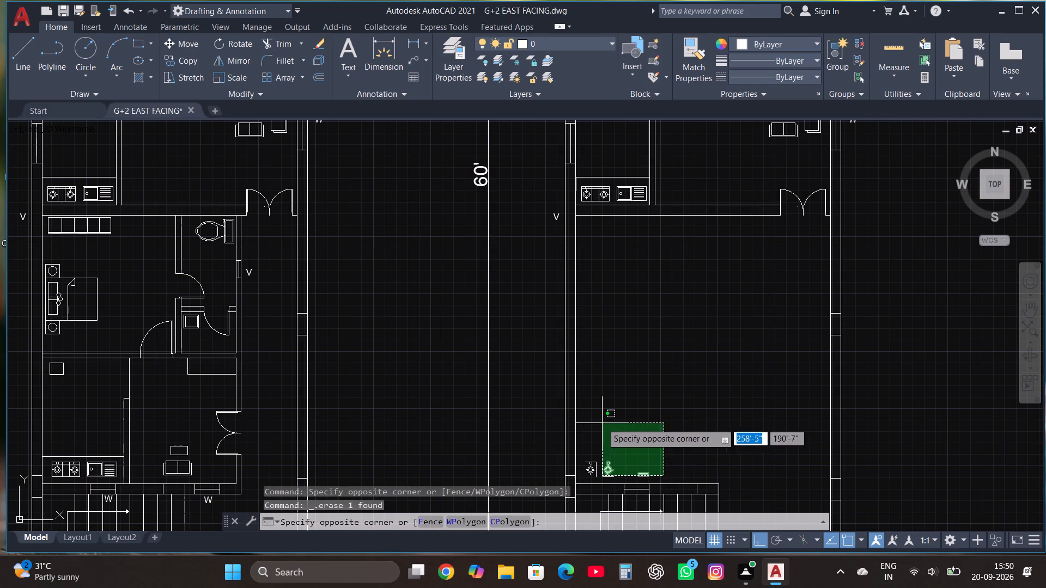
pyautogui.click(585, 416)
pyautogui.press('Delete')
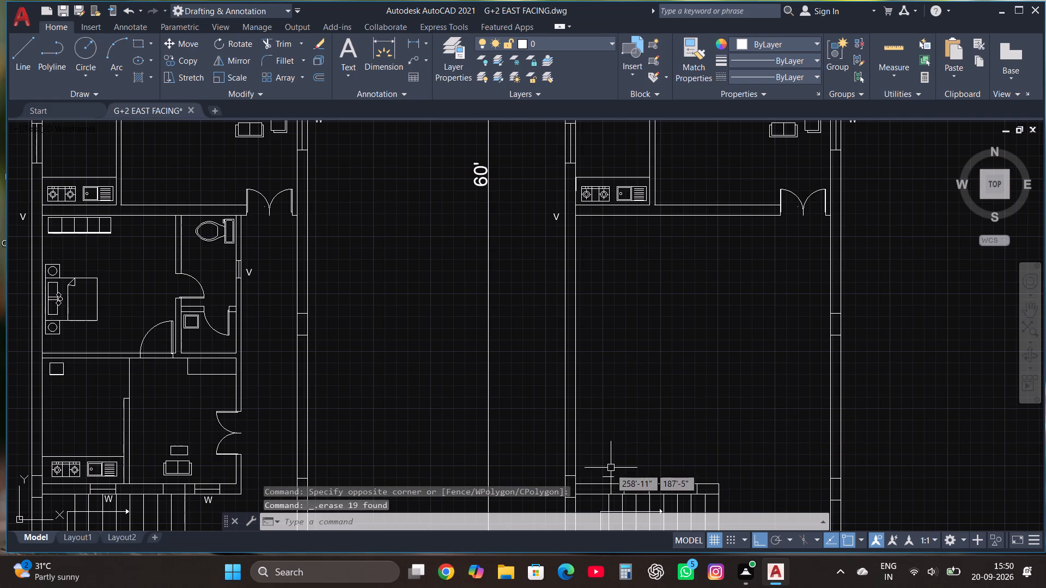
pyautogui.click(609, 474)
pyautogui.press('Delete')
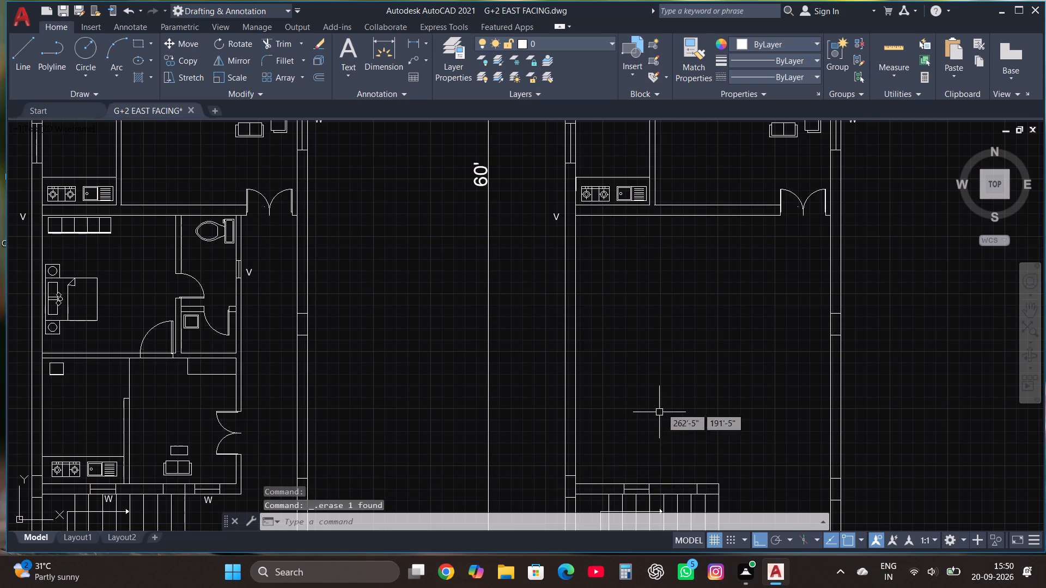
# Erase the window from the third plan's staircase wall.
pyautogui.scroll(-1, 683, 375)
pyautogui.scroll(2, 654, 481)
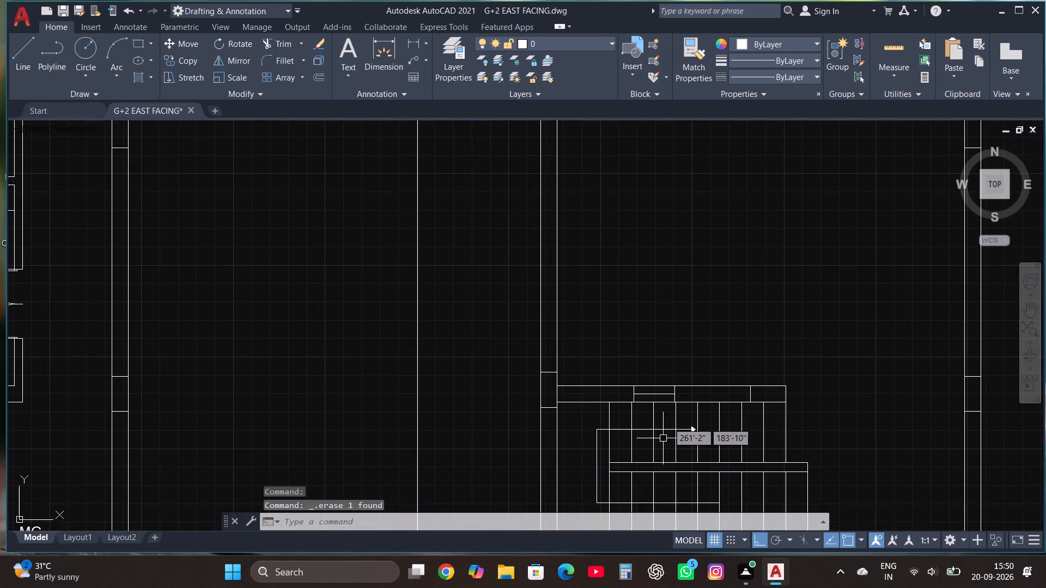
pyautogui.click(624, 411)
pyautogui.click(682, 372)
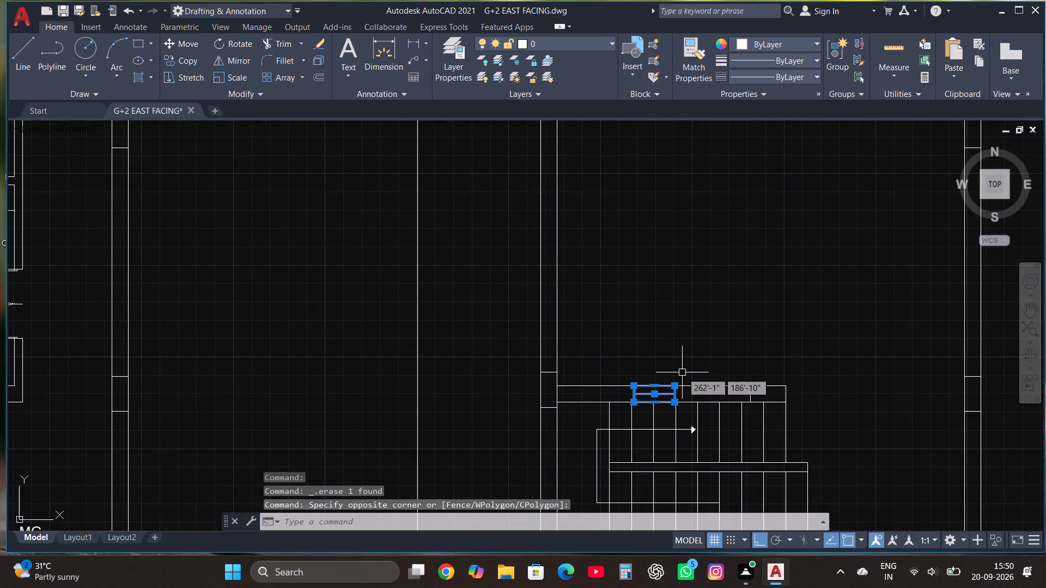
pyautogui.press('Delete')
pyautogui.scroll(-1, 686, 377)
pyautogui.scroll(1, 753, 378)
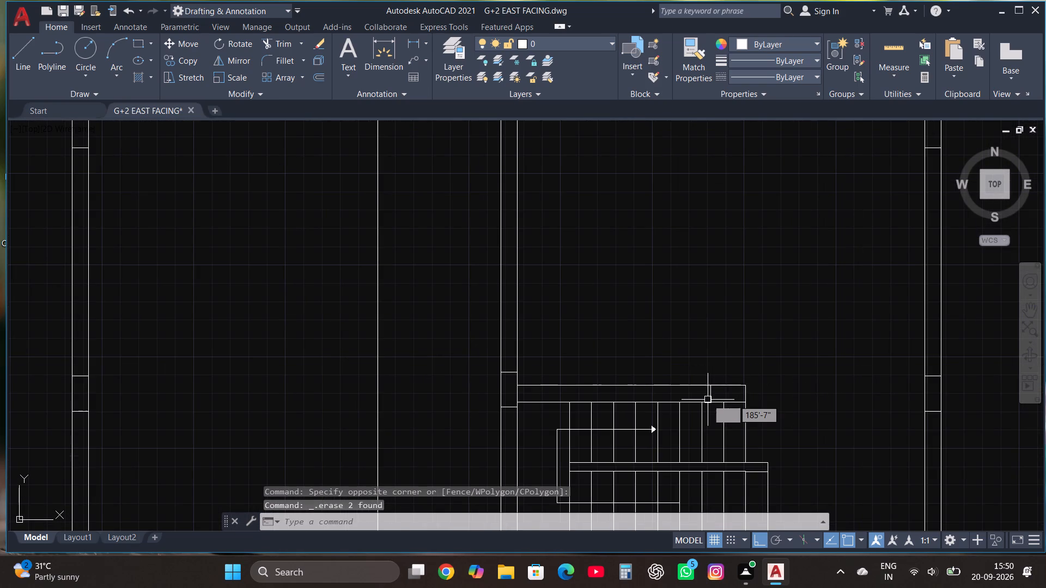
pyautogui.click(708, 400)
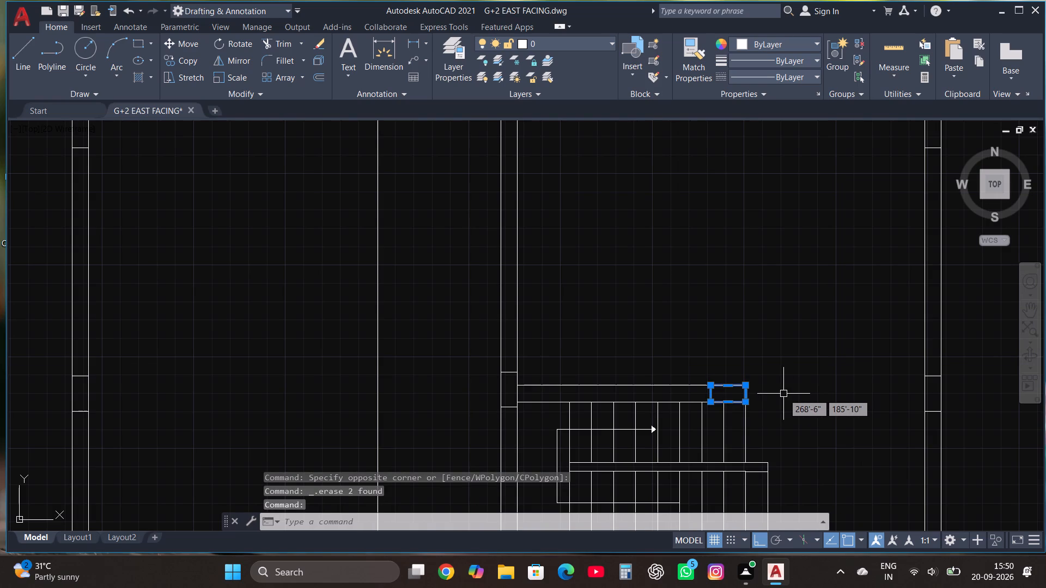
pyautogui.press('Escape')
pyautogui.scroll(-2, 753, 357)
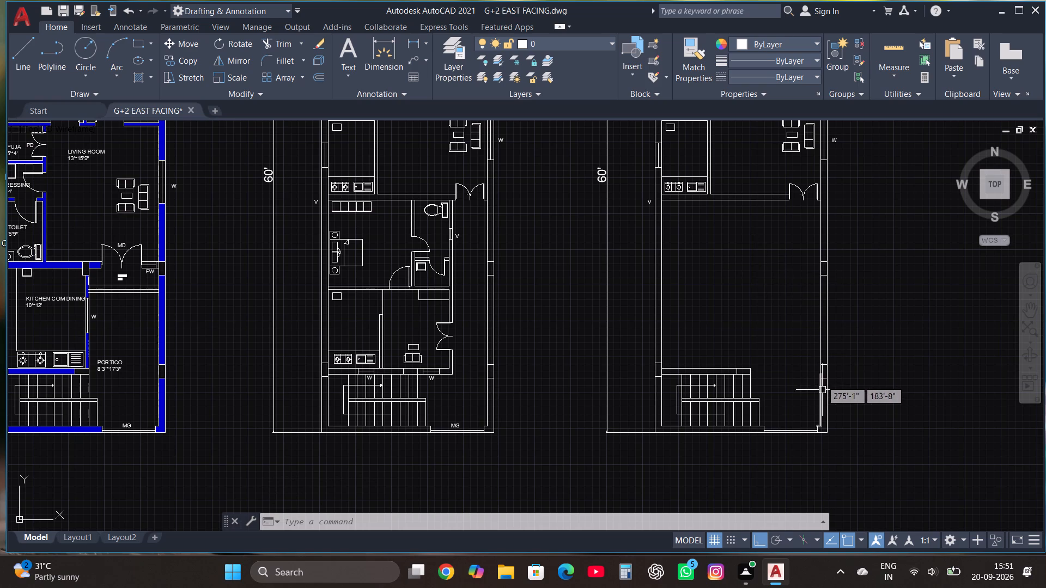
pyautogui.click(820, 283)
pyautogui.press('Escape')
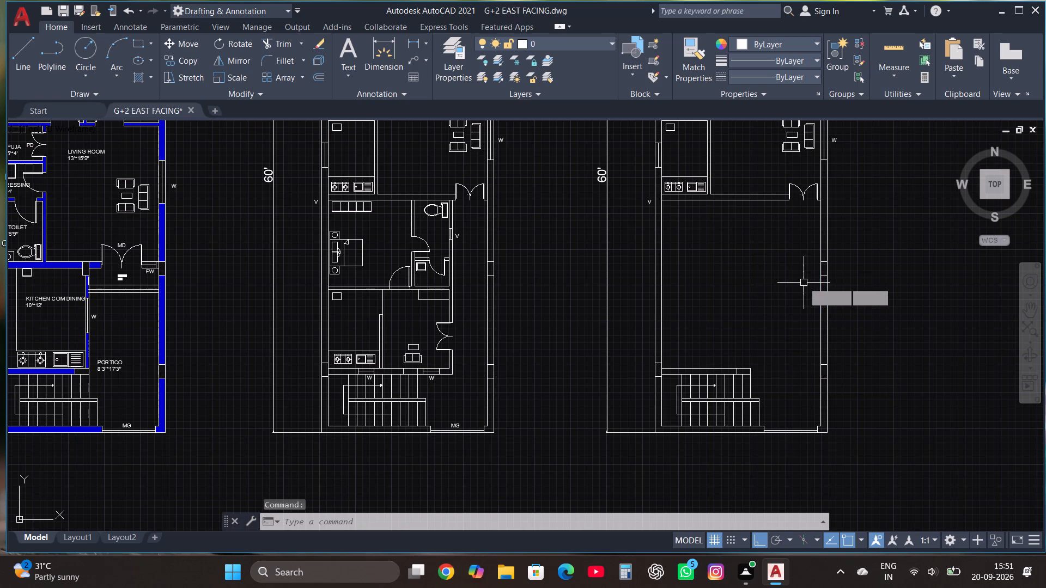
# Copy the third plan's east-wall column in Multiple mode to the open floor, the west wall and the second plan's wall beside the bedroom door.
pyautogui.click(803, 282)
pyautogui.click(850, 244)
pyautogui.click(182, 59)
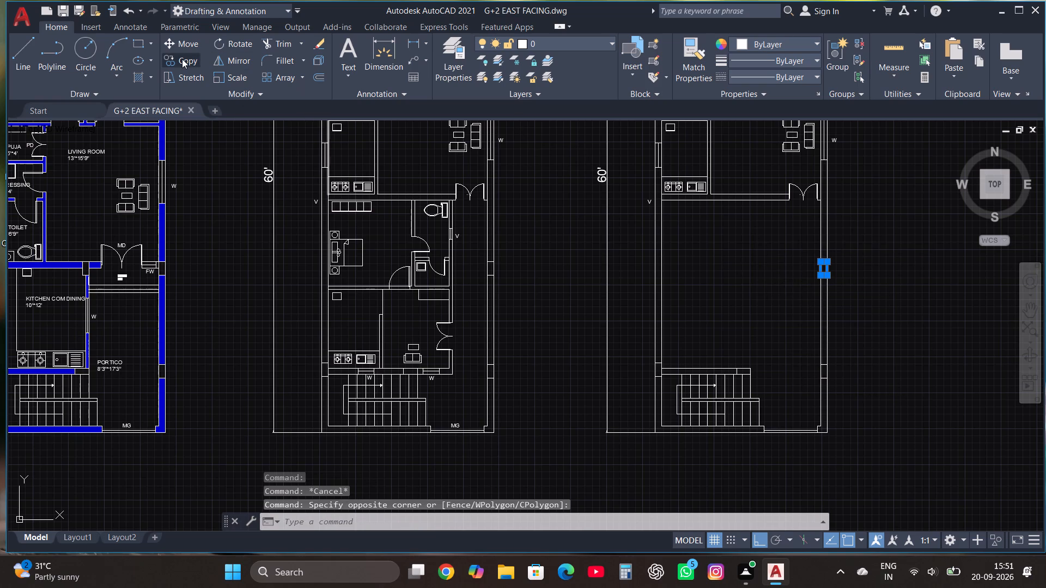
pyautogui.click(519, 517)
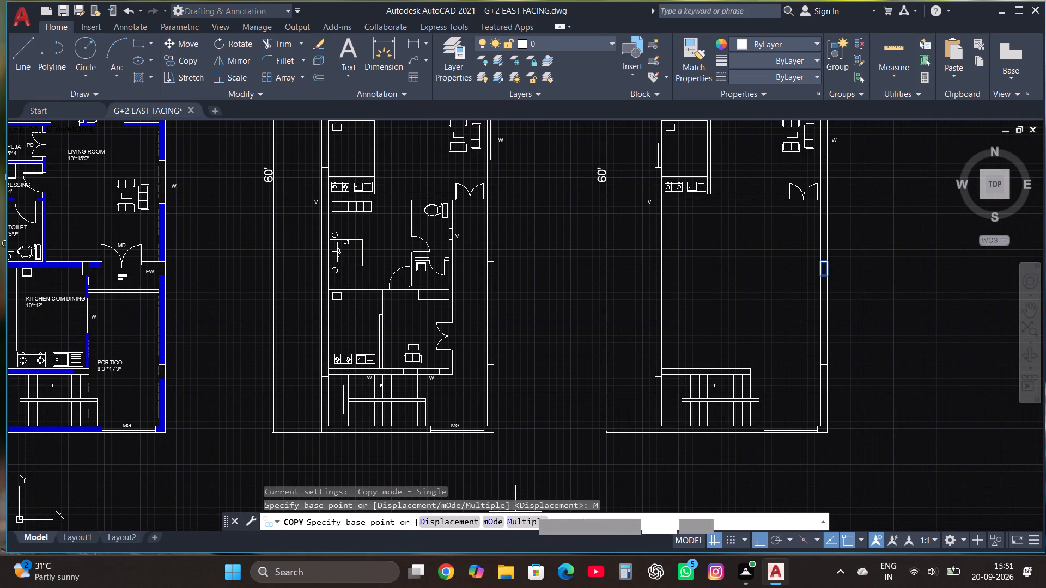
pyautogui.click(822, 271)
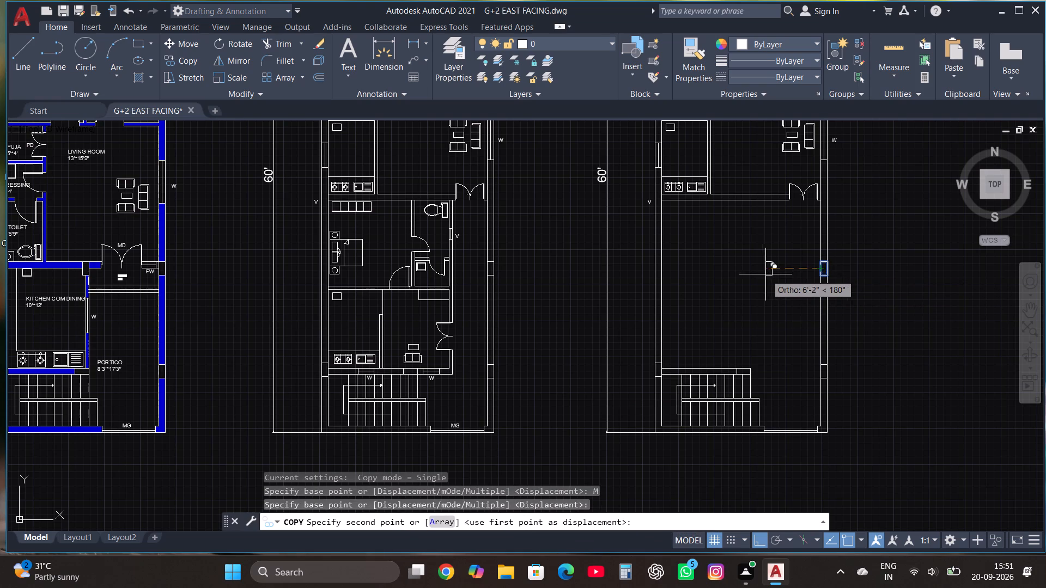
pyautogui.click(737, 275)
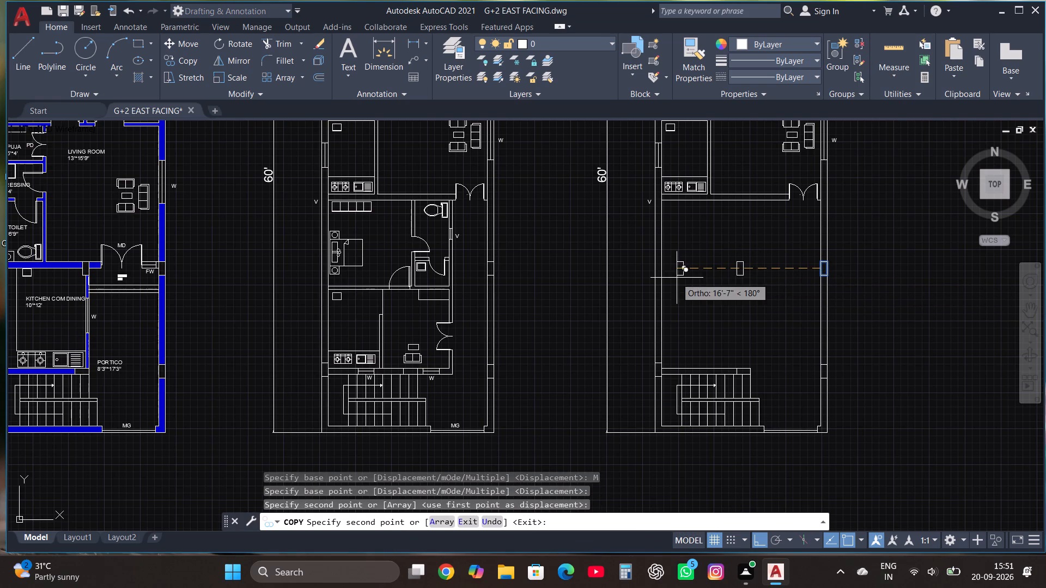
pyautogui.click(655, 278)
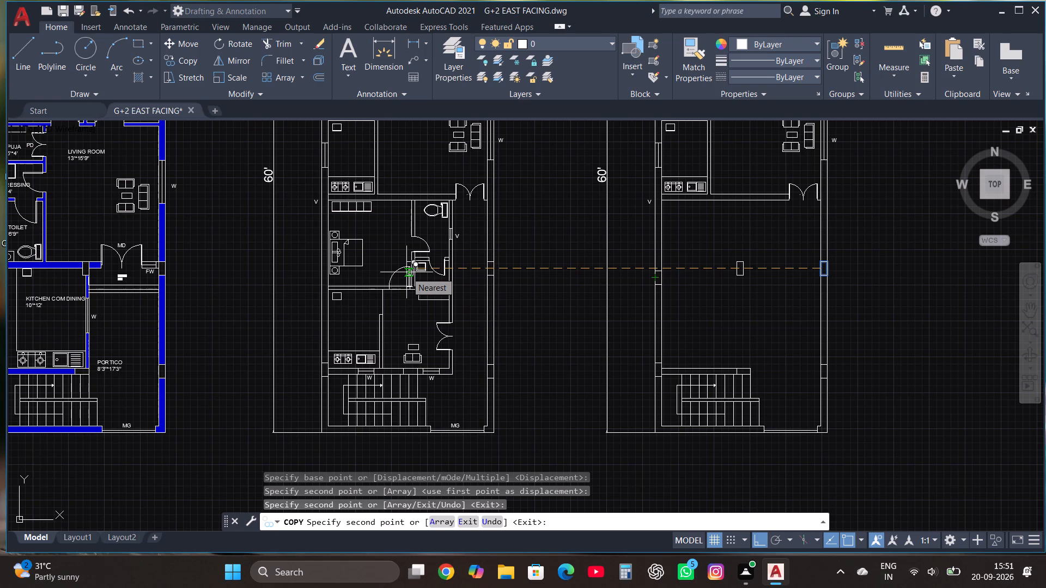
pyautogui.scroll(3, 407, 272)
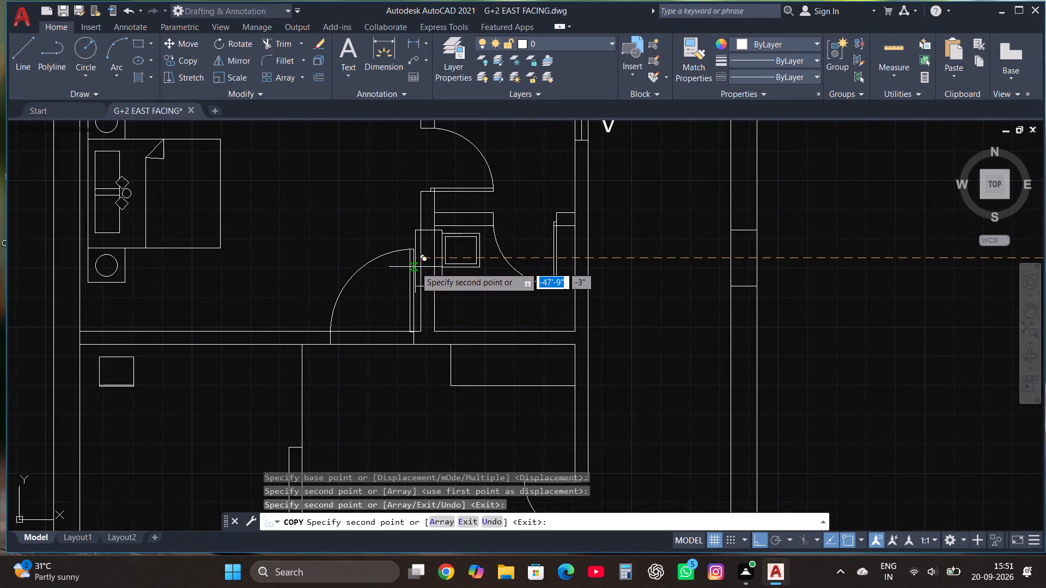
pyautogui.click(420, 269)
pyautogui.press('Escape')
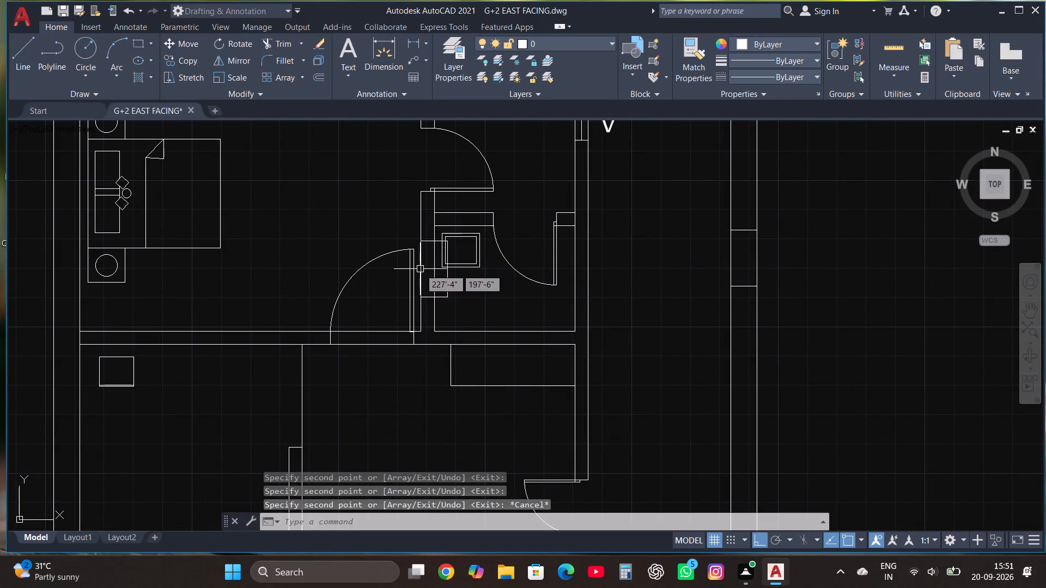
# Trim the copied column's edges that project past the second plan's bedroom wall into the washbasin area.
pyautogui.scroll(2, 435, 265)
pyautogui.click(289, 45)
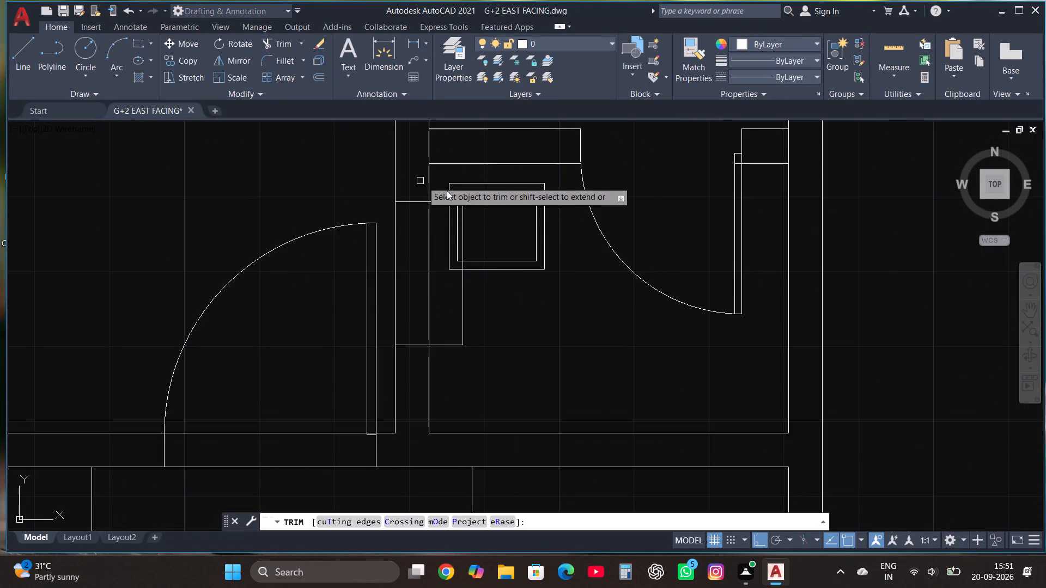
pyautogui.click(435, 201)
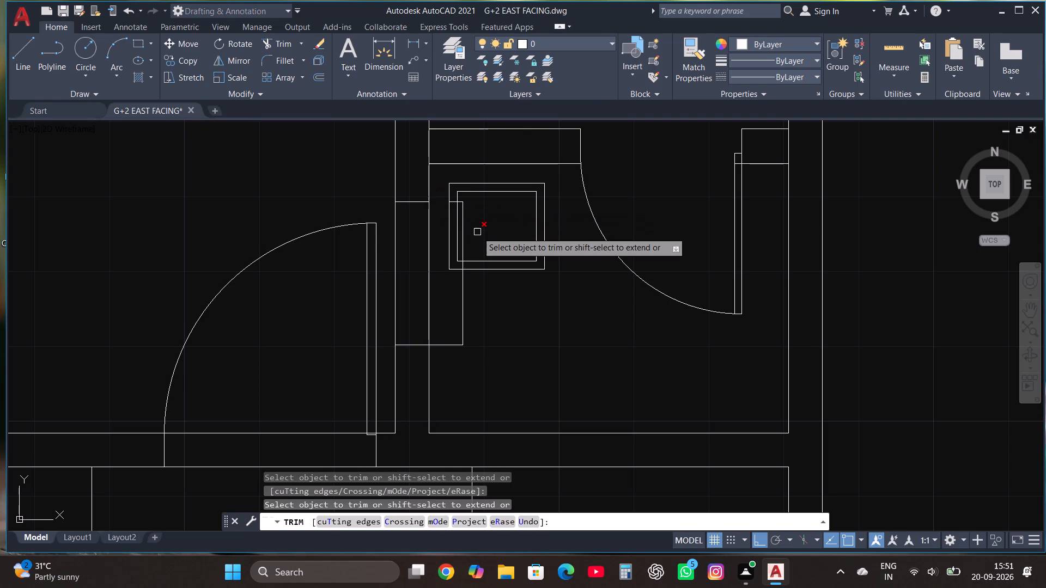
pyautogui.click(464, 227)
pyautogui.click(465, 203)
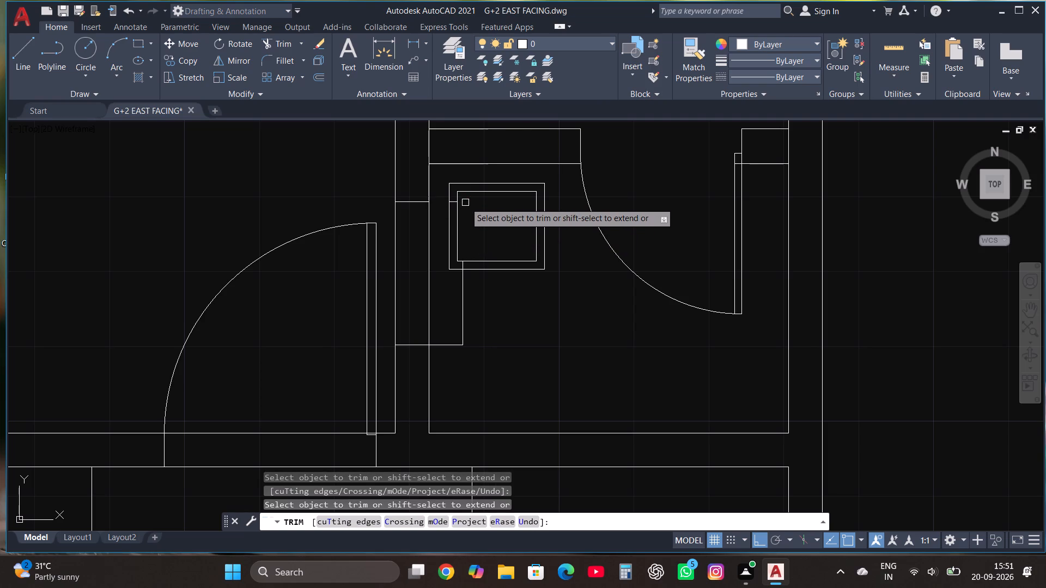
pyautogui.click(451, 204)
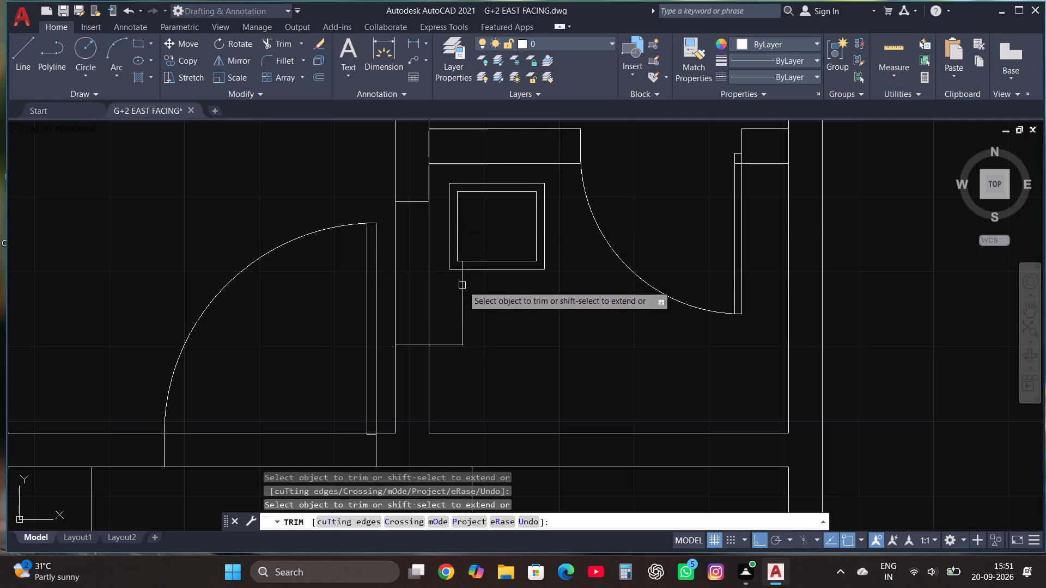
pyautogui.click(463, 285)
pyautogui.click(463, 266)
pyautogui.click(445, 344)
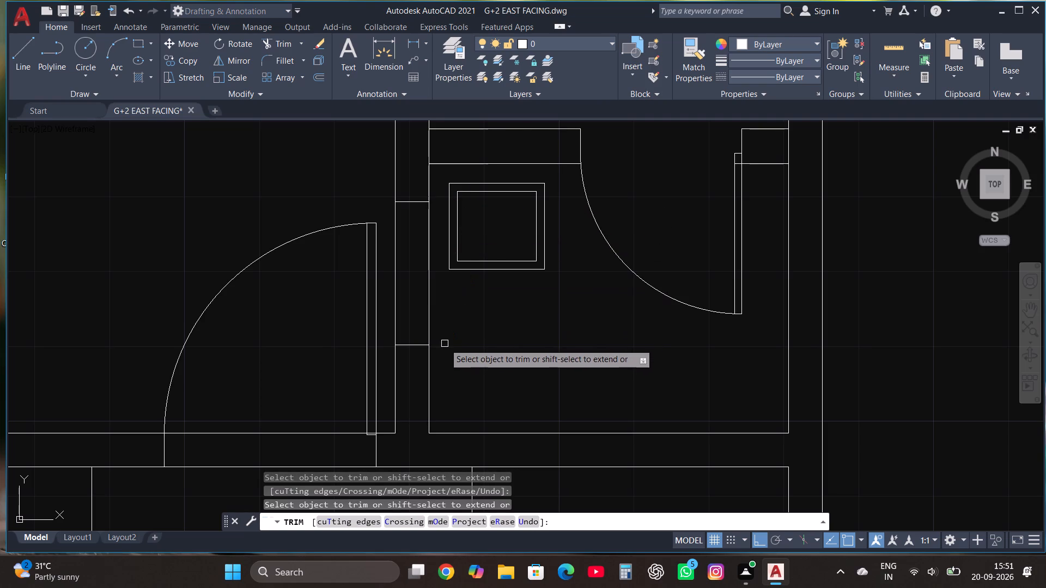
pyautogui.press('Escape')
# Change the size line of the second plan's KIDS BEDROOM label to 8'*11'.
pyautogui.scroll(-4, 445, 344)
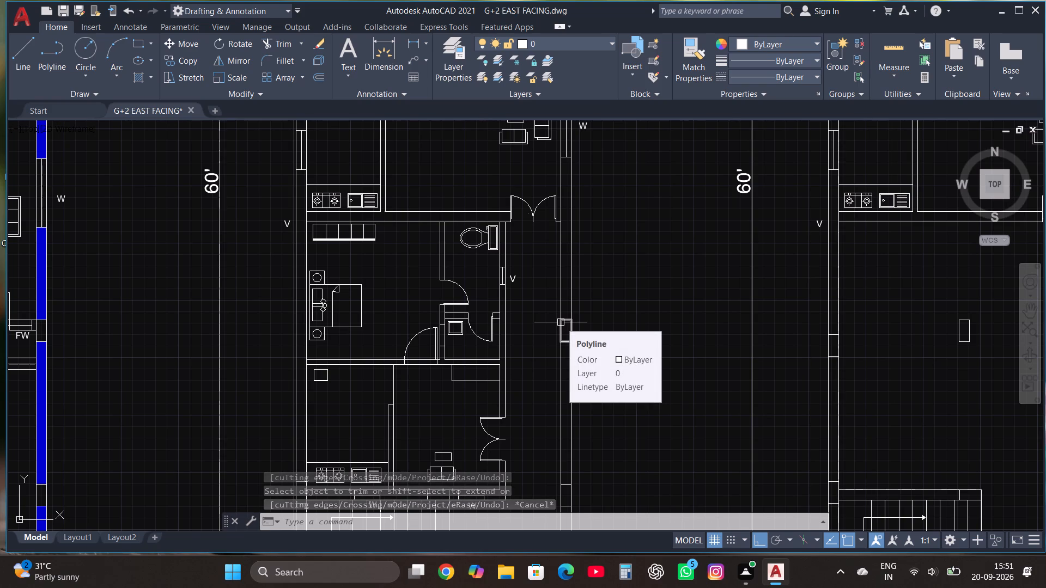
pyautogui.scroll(-8, 605, 361)
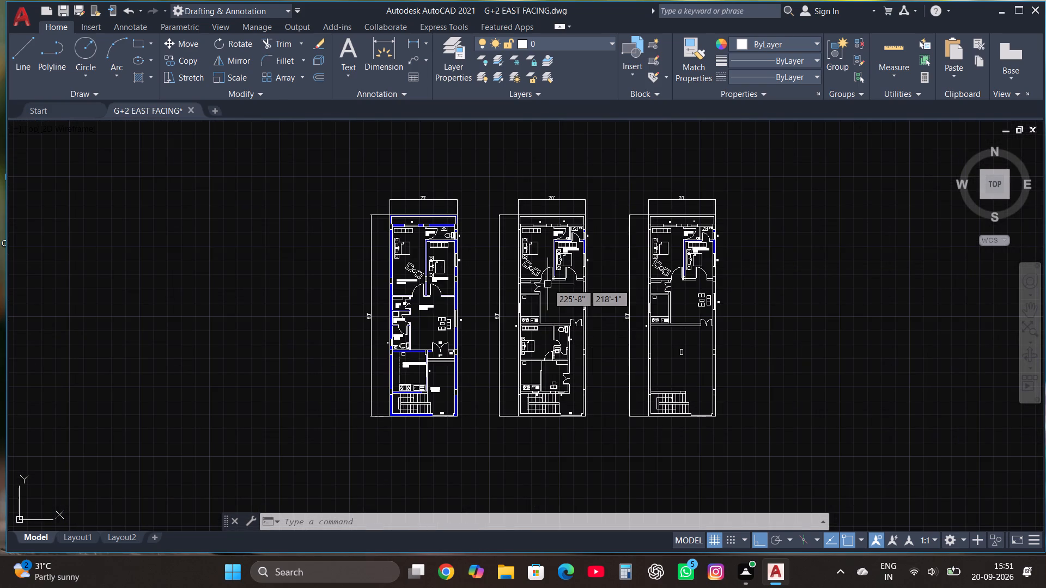
pyautogui.scroll(3, 549, 255)
pyautogui.scroll(-3, 548, 249)
pyautogui.scroll(2, 545, 243)
pyautogui.scroll(2, 603, 259)
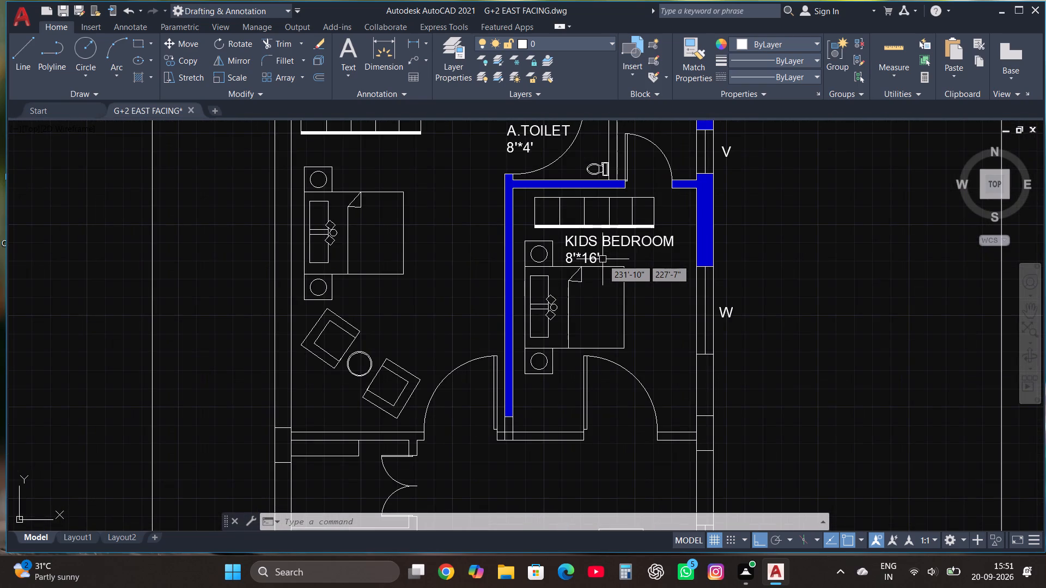
pyautogui.click(578, 245)
pyautogui.rightClick(578, 245)
pyautogui.rightClick(578, 245)
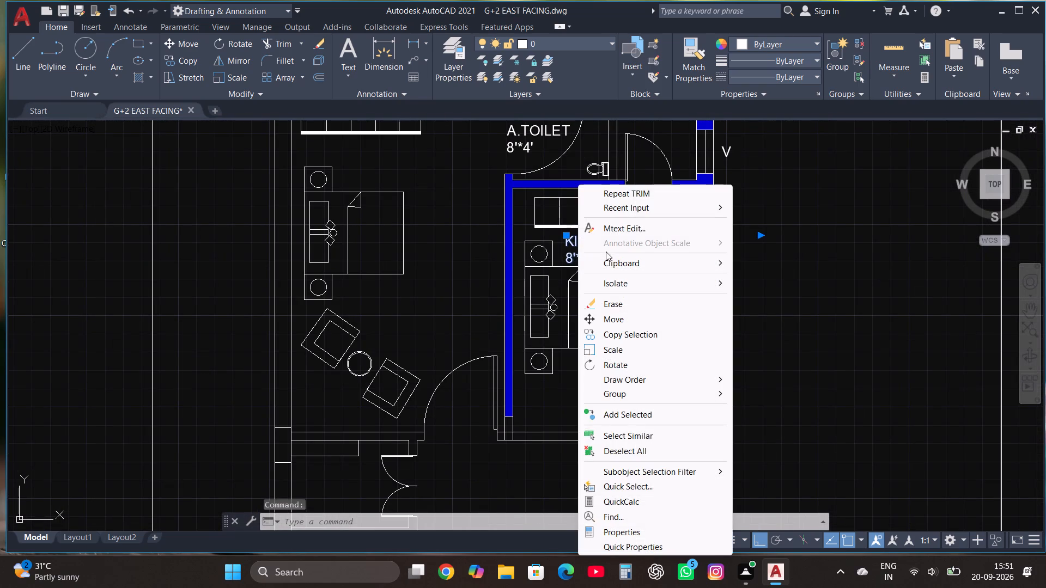
pyautogui.click(617, 232)
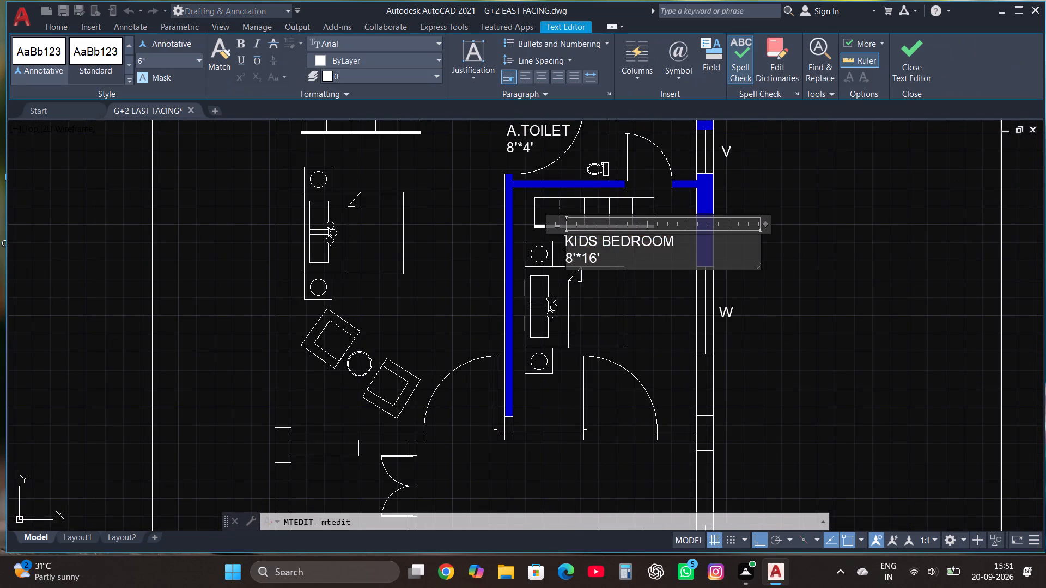
pyautogui.click(621, 261)
pyautogui.press('BackSpace')
pyautogui.press('BackSpace')
pyautogui.press('BackSpace')
pyautogui.write("11'")
pyautogui.click(911, 63)
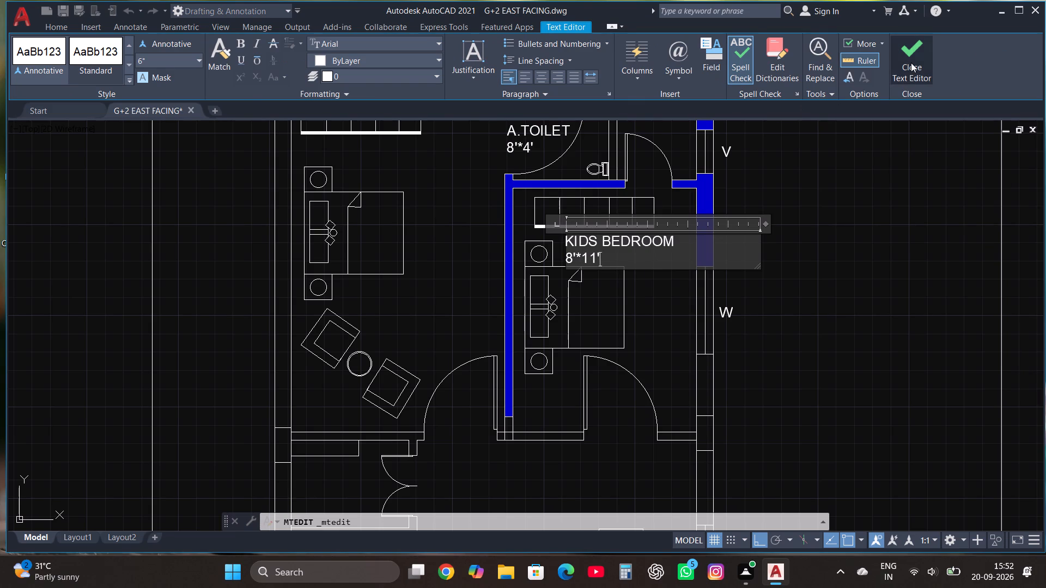
# Remove the size line from the second plan's A.TOILET label, keeping only the room name.
pyautogui.scroll(-2, 649, 340)
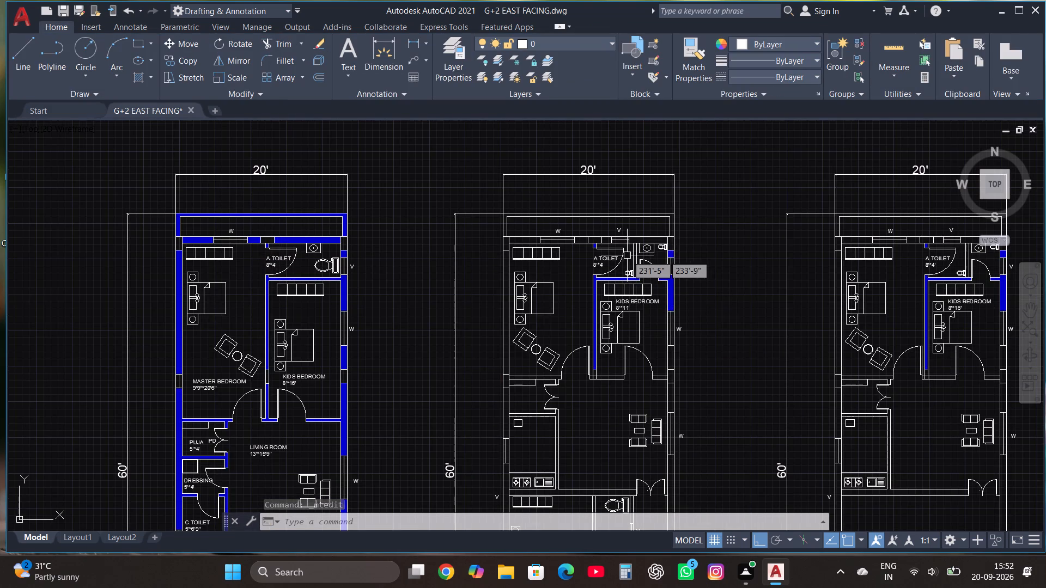
pyautogui.scroll(2, 627, 255)
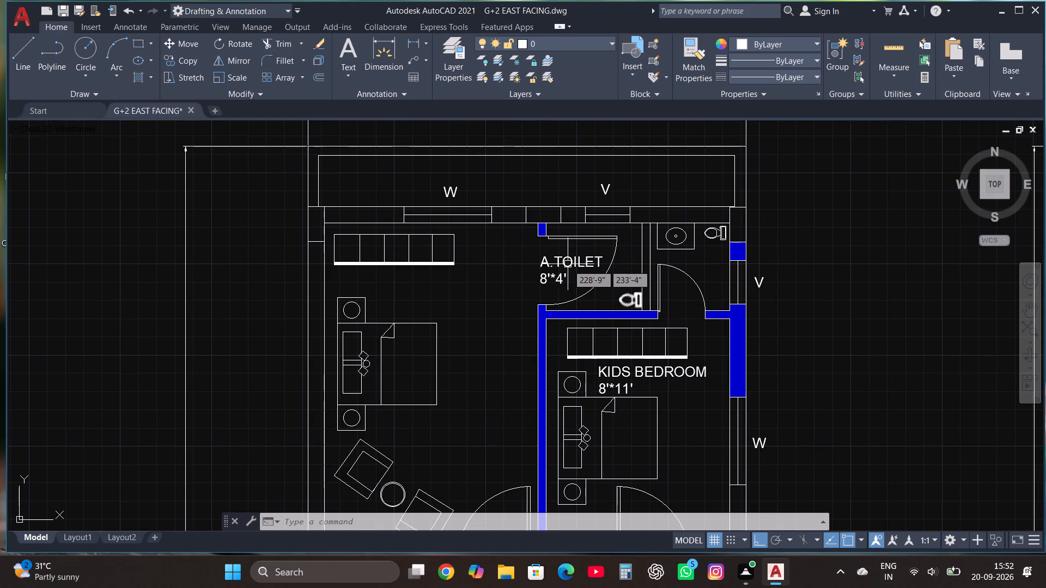
pyautogui.click(568, 265)
pyautogui.rightClick(626, 282)
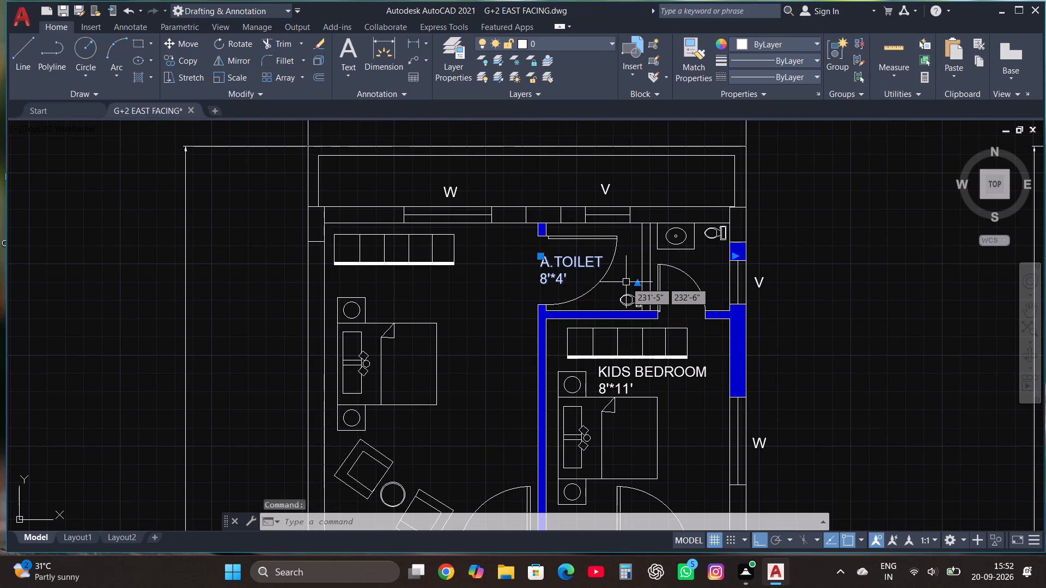
pyautogui.click(676, 229)
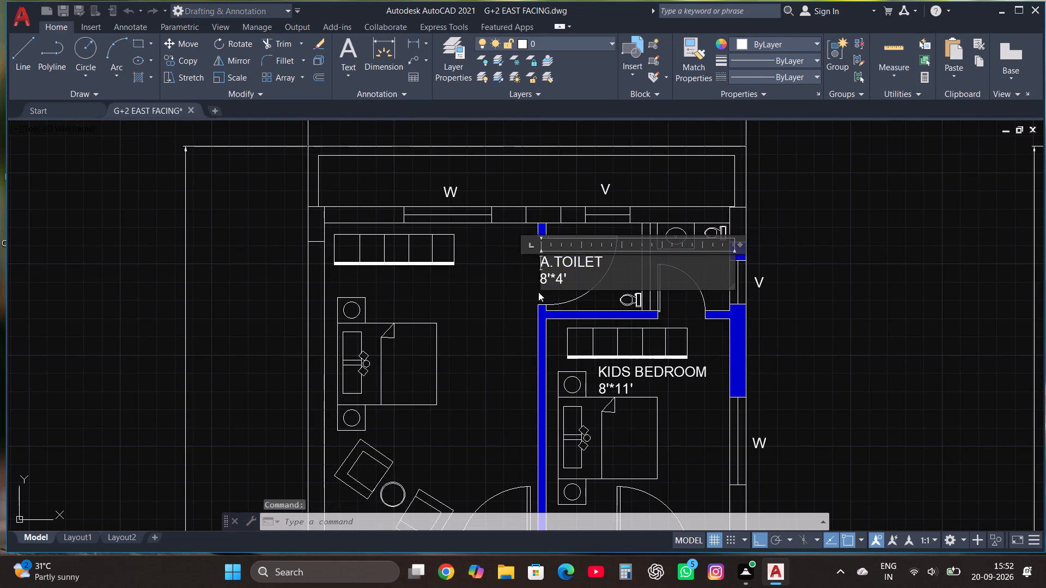
pyautogui.click(571, 273)
pyautogui.press('BackSpace')
pyautogui.press('BackSpace')
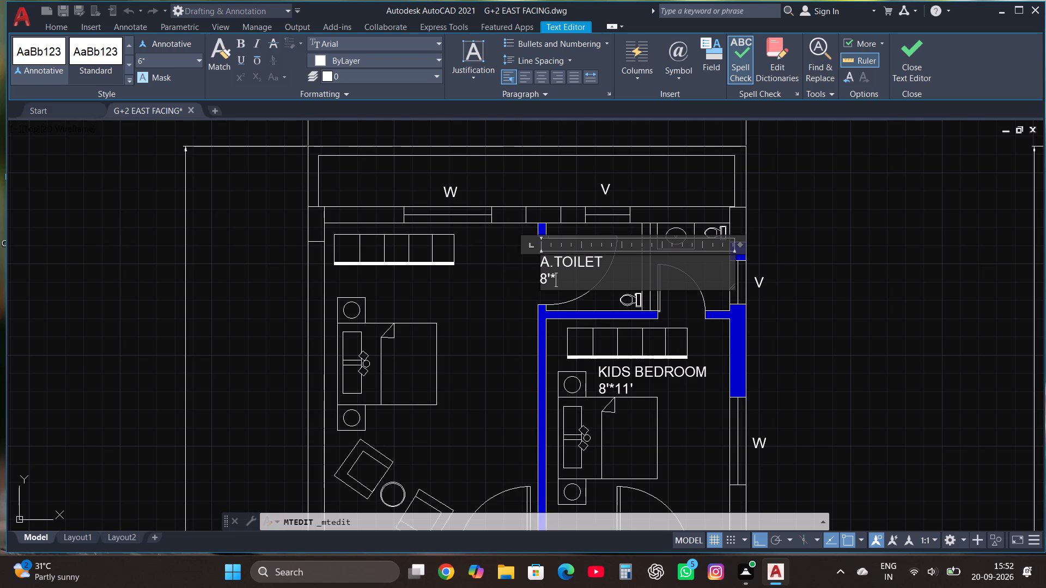
pyautogui.press('BackSpace')
pyautogui.press('BackSpace')
pyautogui.press('BackSpace')
pyautogui.scroll(-1, 573, 286)
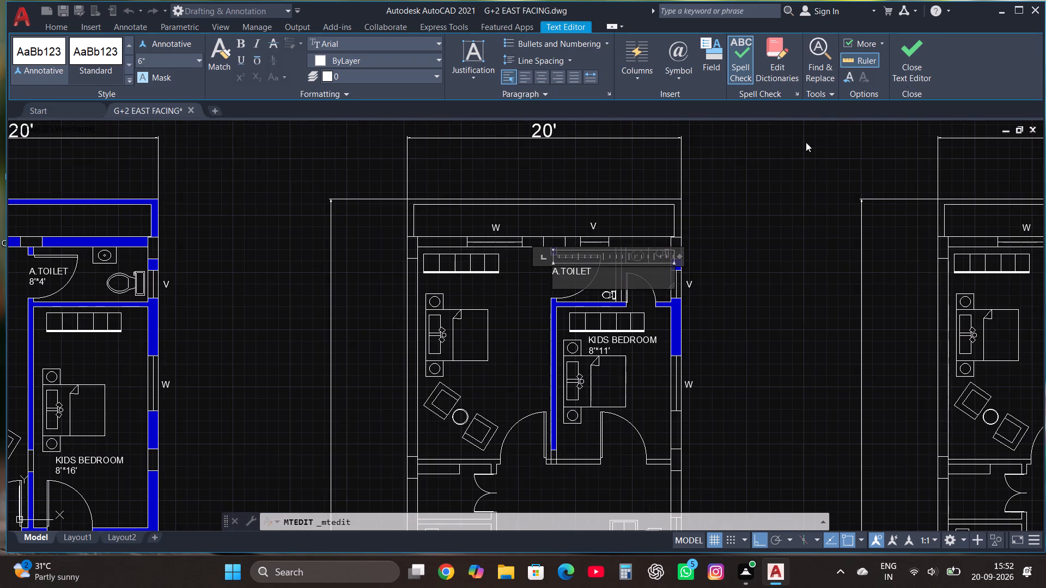
pyautogui.click(918, 48)
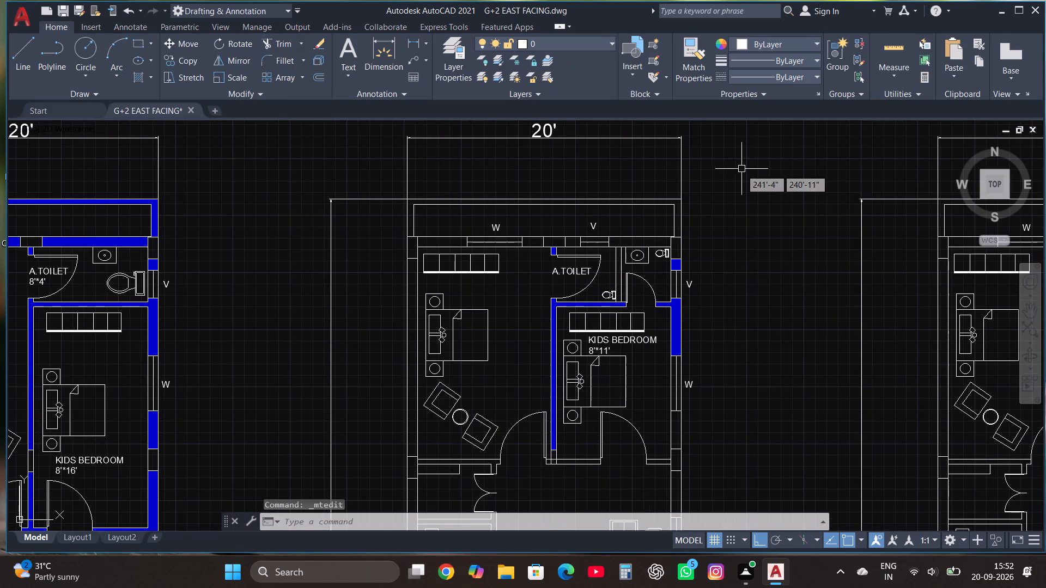
# Copy the second plan's A.TOILET label into the adjoining toilet beside the east wall.
pyautogui.scroll(3, 578, 270)
pyautogui.click(562, 272)
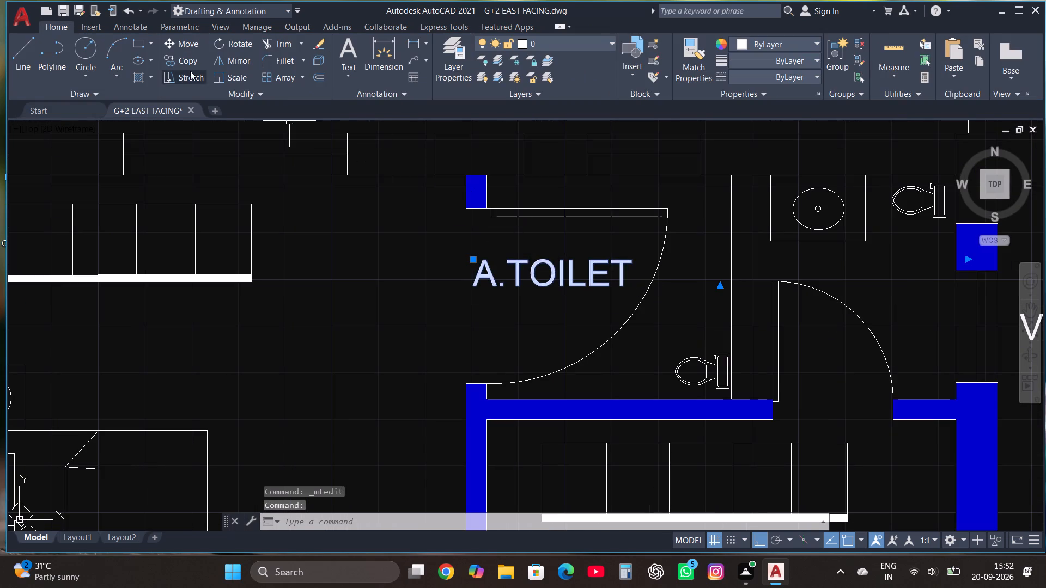
pyautogui.click(184, 57)
pyautogui.click(530, 267)
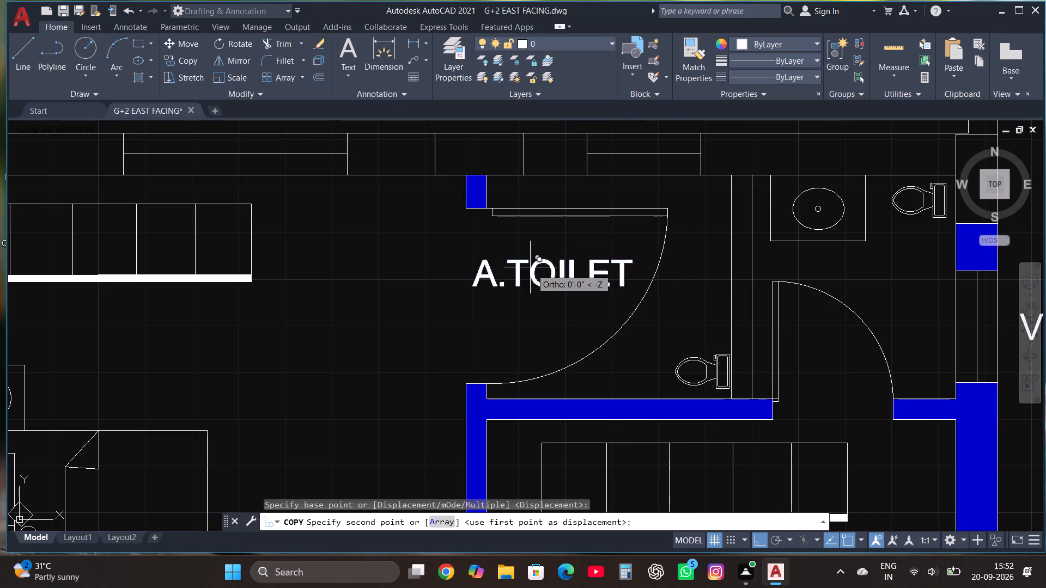
pyautogui.scroll(-1, 545, 275)
pyautogui.click(719, 264)
pyautogui.scroll(-3, 723, 224)
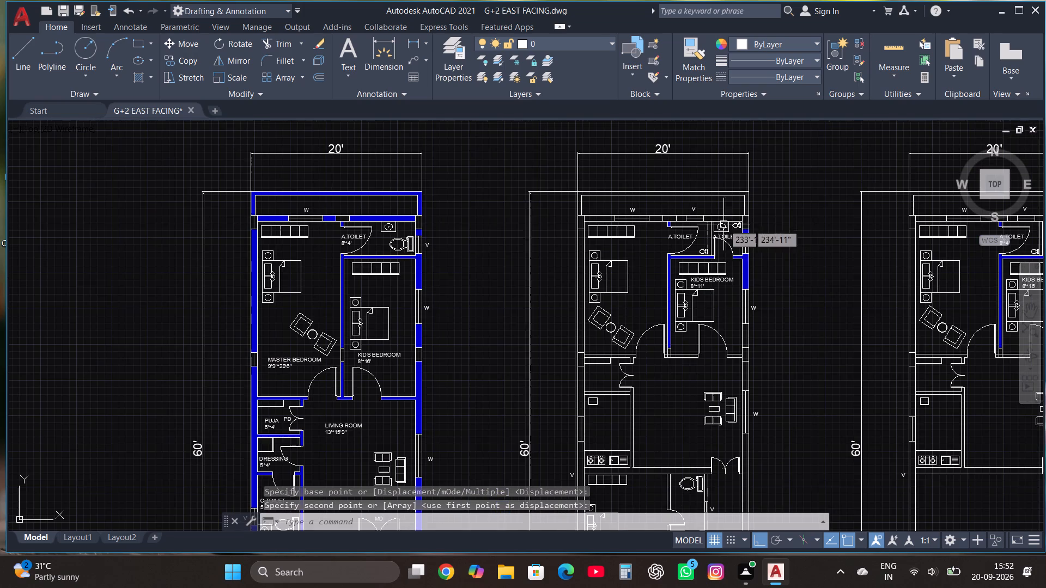
pyautogui.press('Escape')
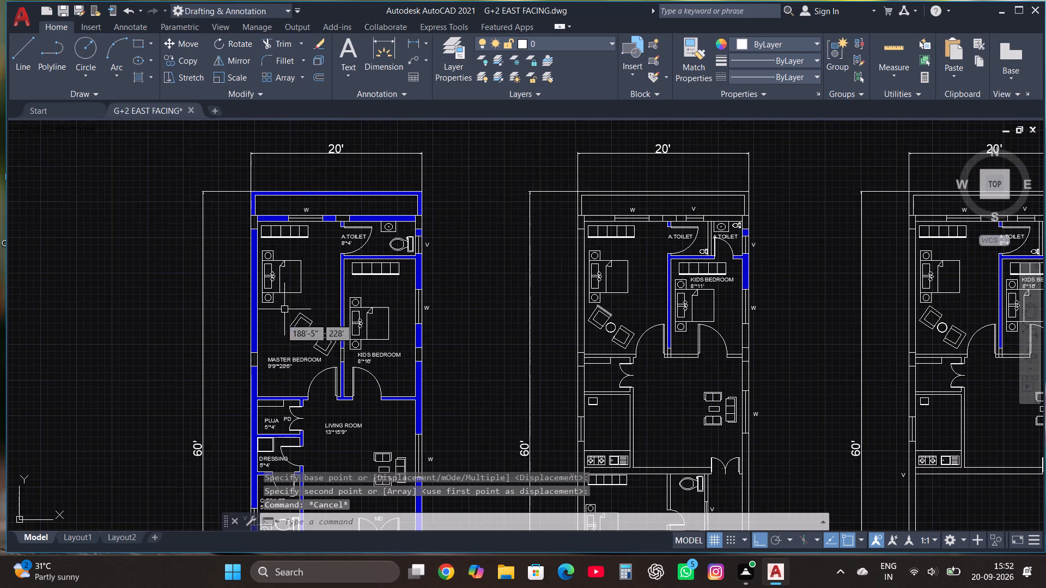
# Copy the first plan's MASTER BEDROOM label into the second plan's master bedroom, between the bed and the armchairs, with Ortho off.
pyautogui.click(284, 362)
pyautogui.click(193, 59)
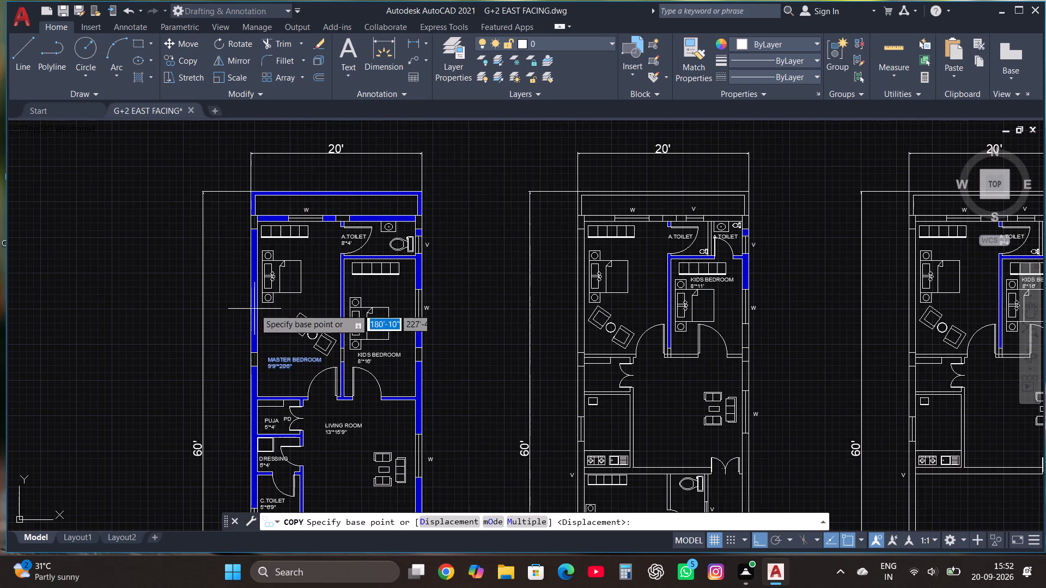
pyautogui.click(276, 363)
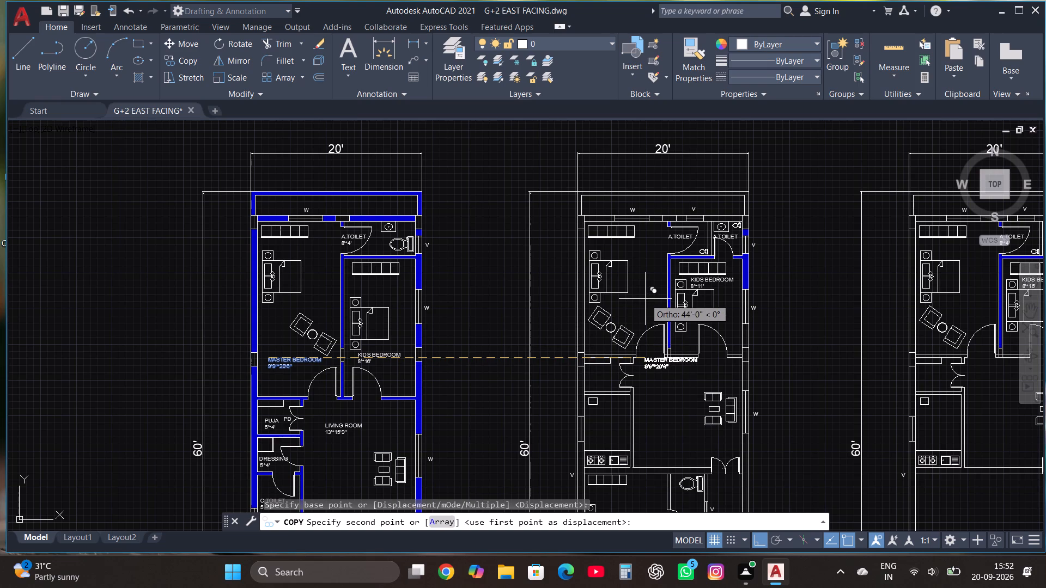
pyautogui.press('F8')
pyautogui.scroll(1, 644, 300)
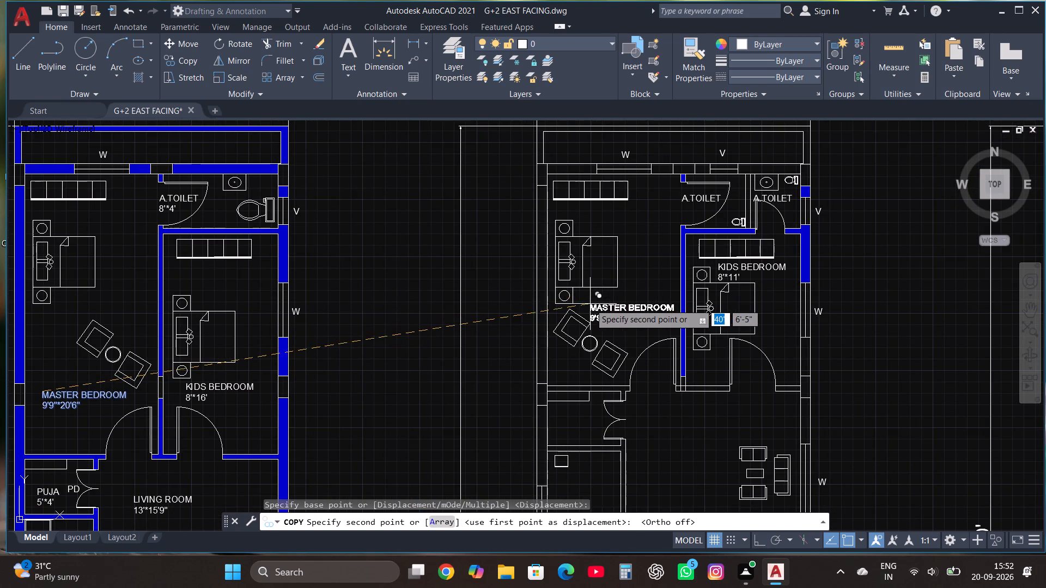
pyautogui.click(589, 298)
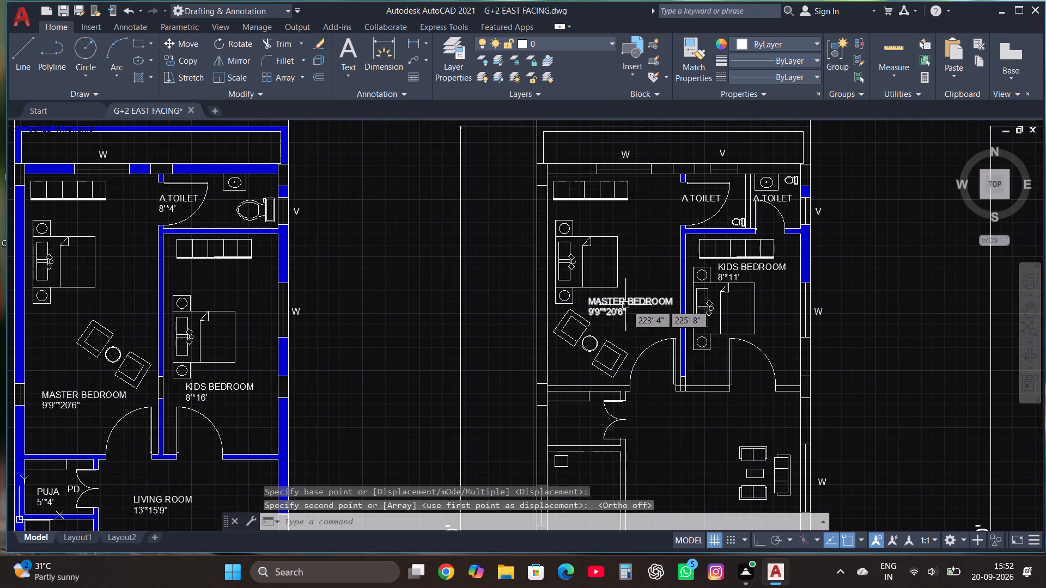
# Change the size line of the second plan's MASTER BEDROOM label to 9'9"*15'6".
pyautogui.scroll(1, 629, 306)
pyautogui.click(629, 306)
pyautogui.rightClick(629, 306)
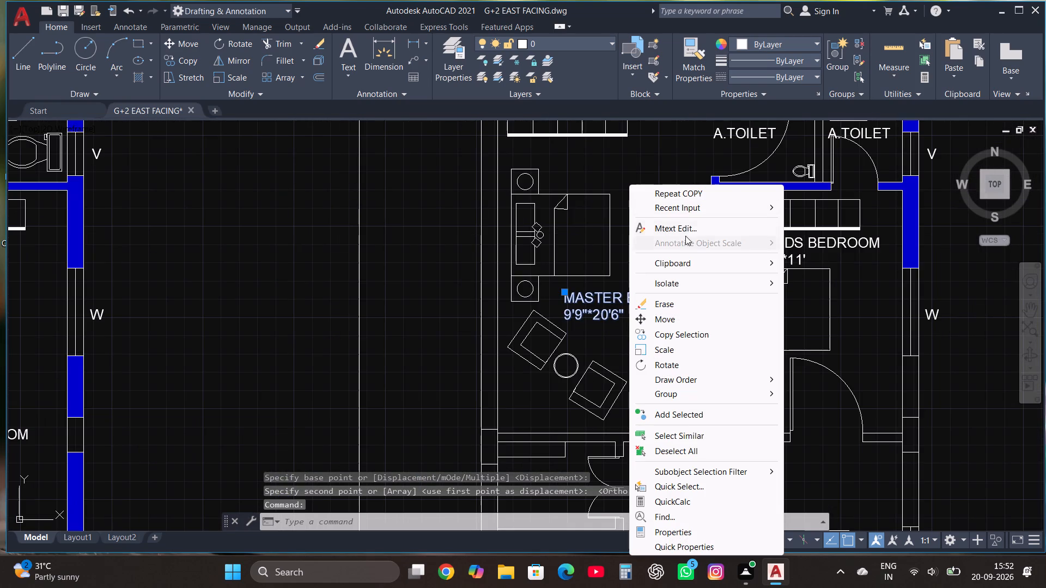
pyautogui.click(686, 229)
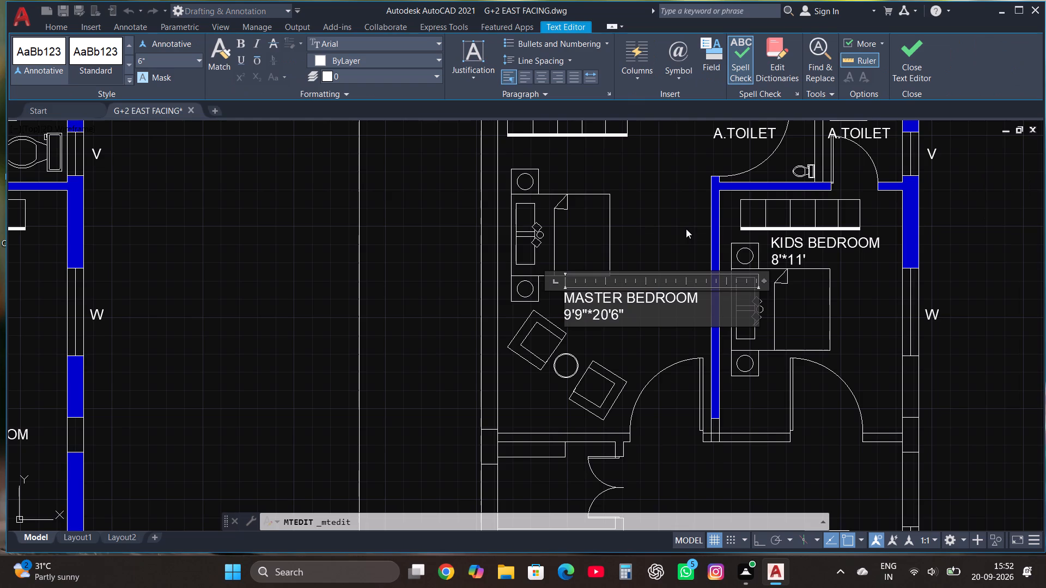
pyautogui.click(655, 315)
pyautogui.press('BackSpace')
pyautogui.press('BackSpace')
pyautogui.press('BackSpace')
pyautogui.press('BackSpace')
pyautogui.press('BackSpace')
pyautogui.press('BackSpace')
pyautogui.write('*15')
pyautogui.press("'")
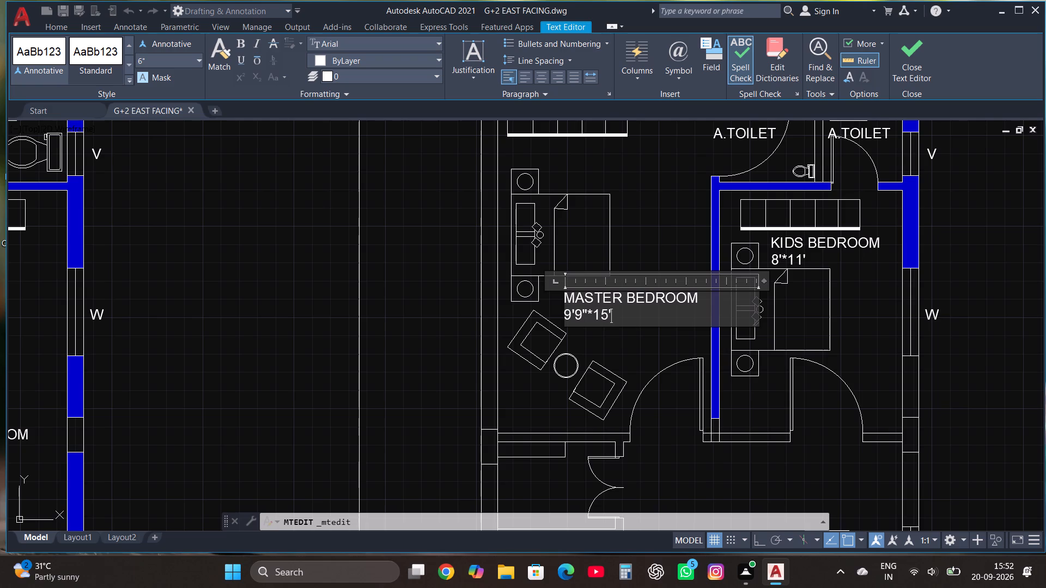
pyautogui.write('6"')
pyautogui.click(904, 55)
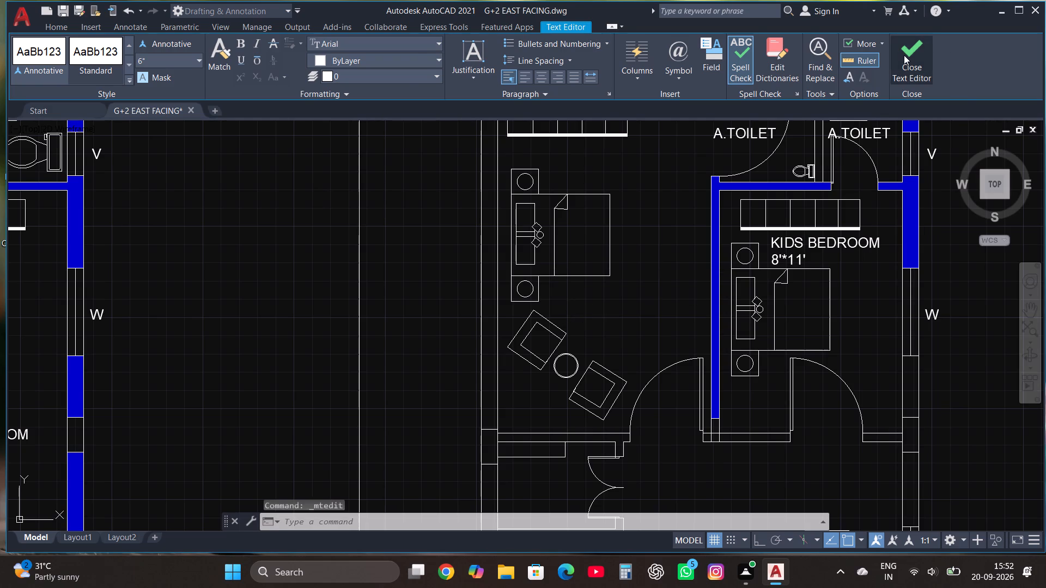
# Copy the first plan's PUJA label into the second plan's small double-door room below the master bedroom.
pyautogui.scroll(-2, 647, 241)
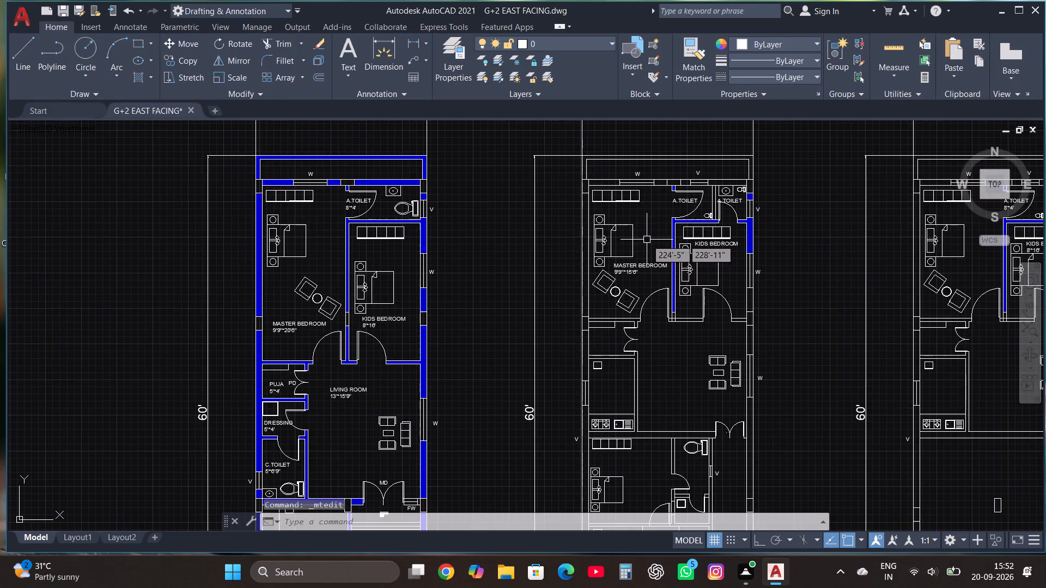
pyautogui.click(271, 387)
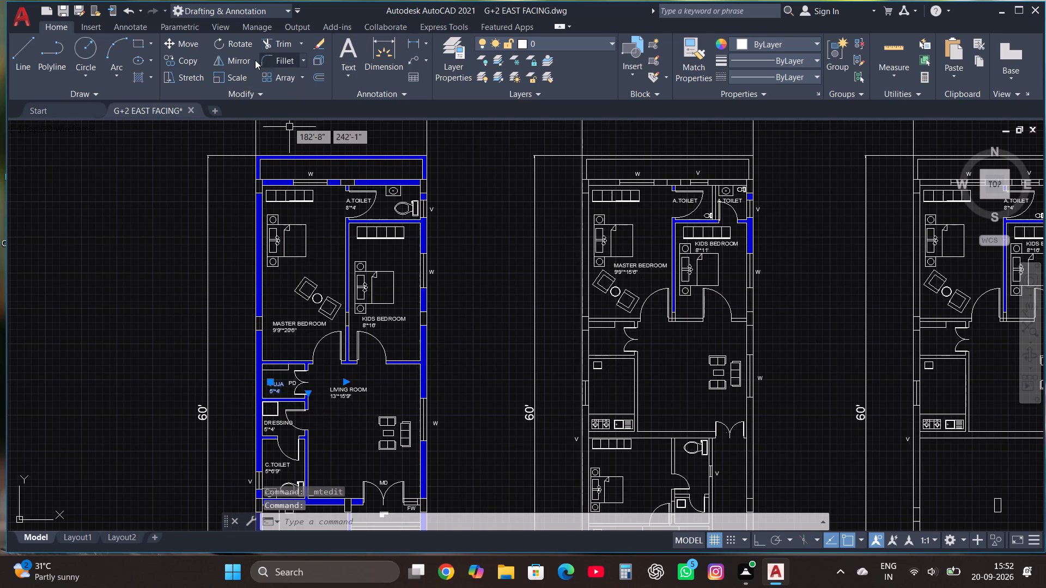
pyautogui.click(187, 64)
pyautogui.click(280, 392)
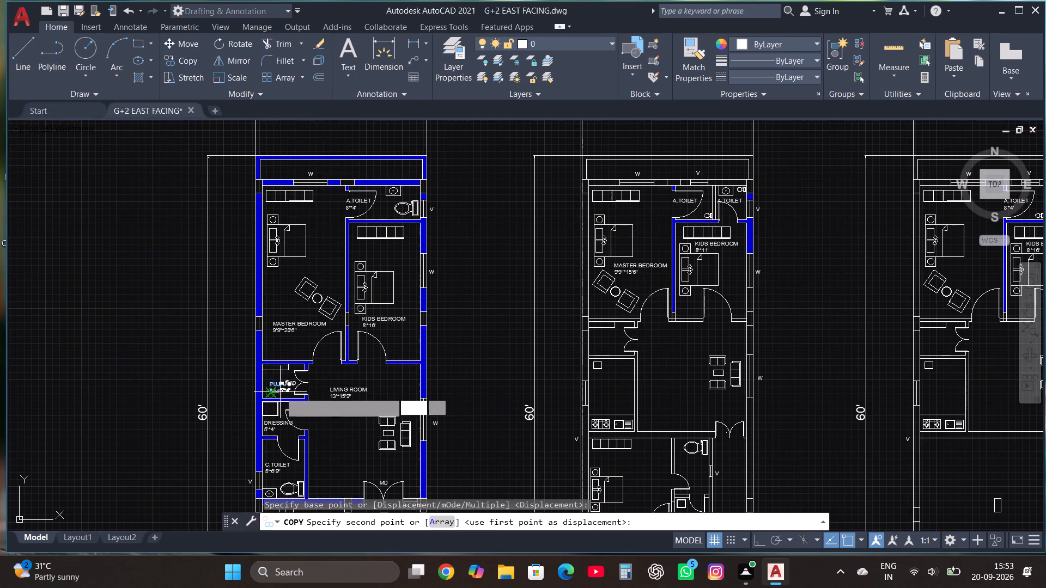
pyautogui.scroll(2, 614, 341)
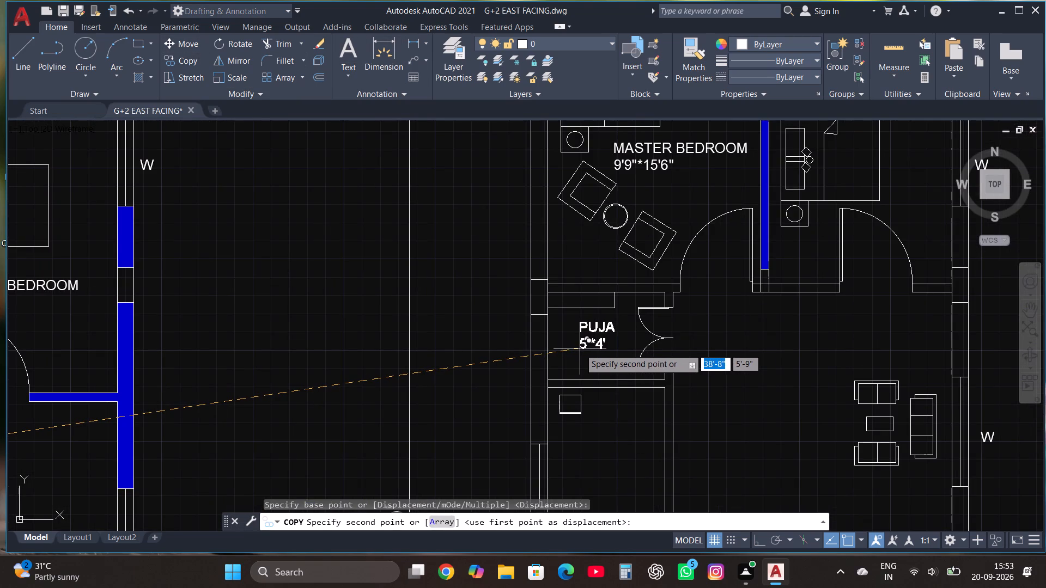
pyautogui.click(580, 348)
# Change the size line of the second plan's PUJA label to 5'9"*4'.
pyautogui.click(583, 343)
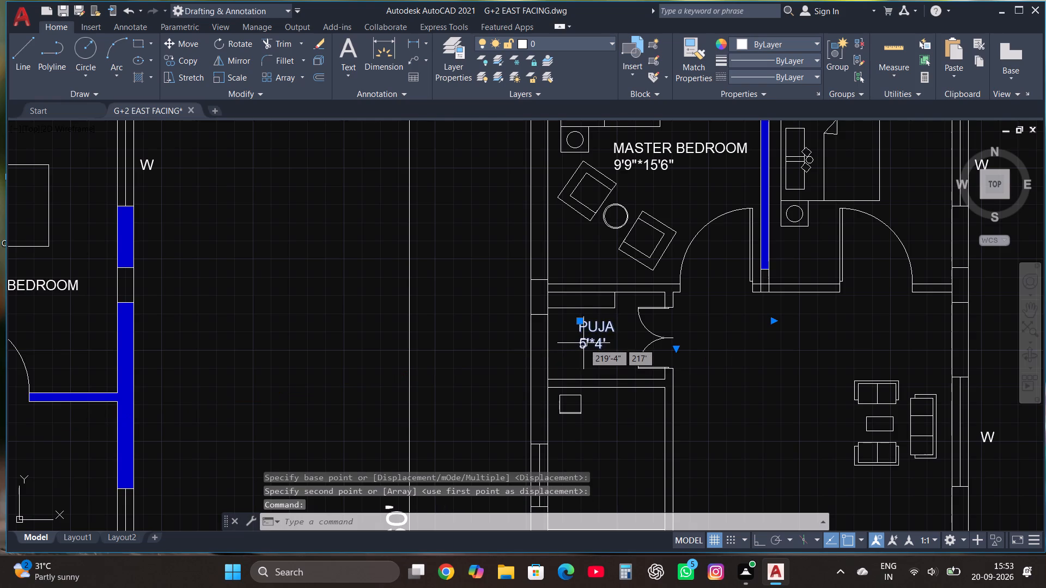
pyautogui.rightClick(583, 343)
pyautogui.click(643, 225)
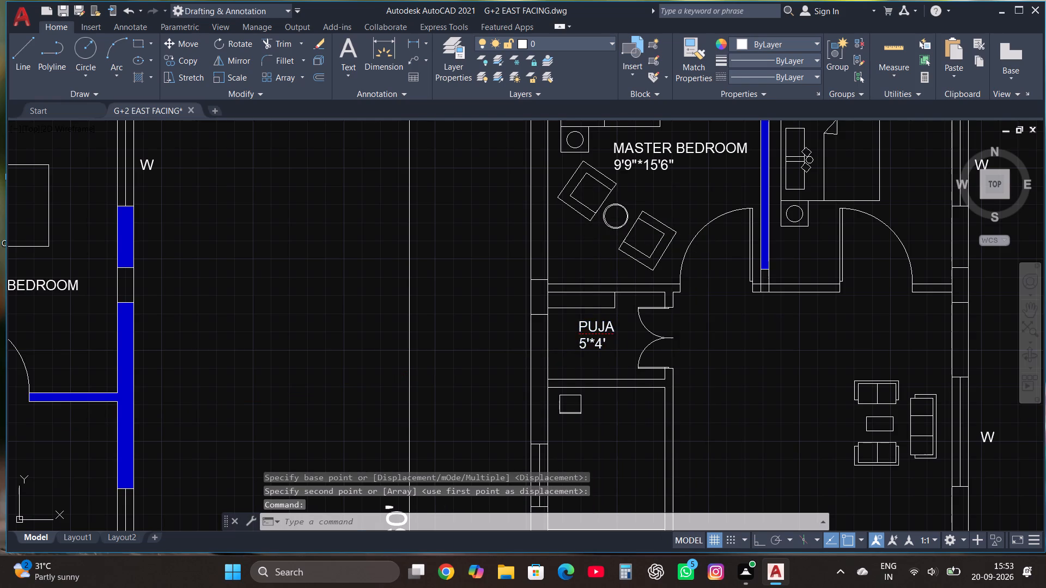
pyautogui.click(591, 344)
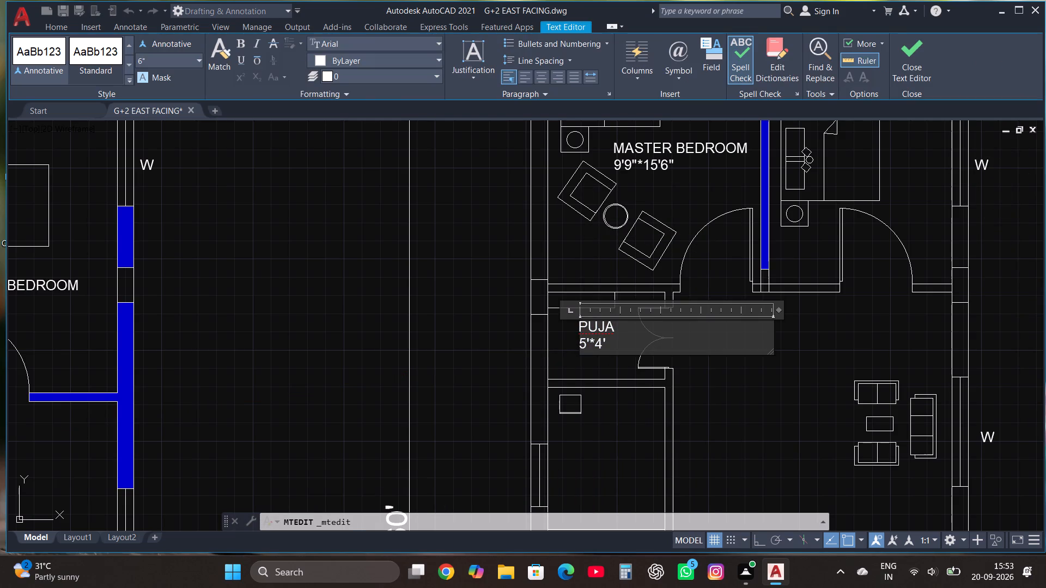
pyautogui.write('9"')
pyautogui.click(902, 45)
# Copy the first plan's DRESSING label into the second plan's room with the stove and sink, below the puja room.
pyautogui.scroll(-3, 696, 273)
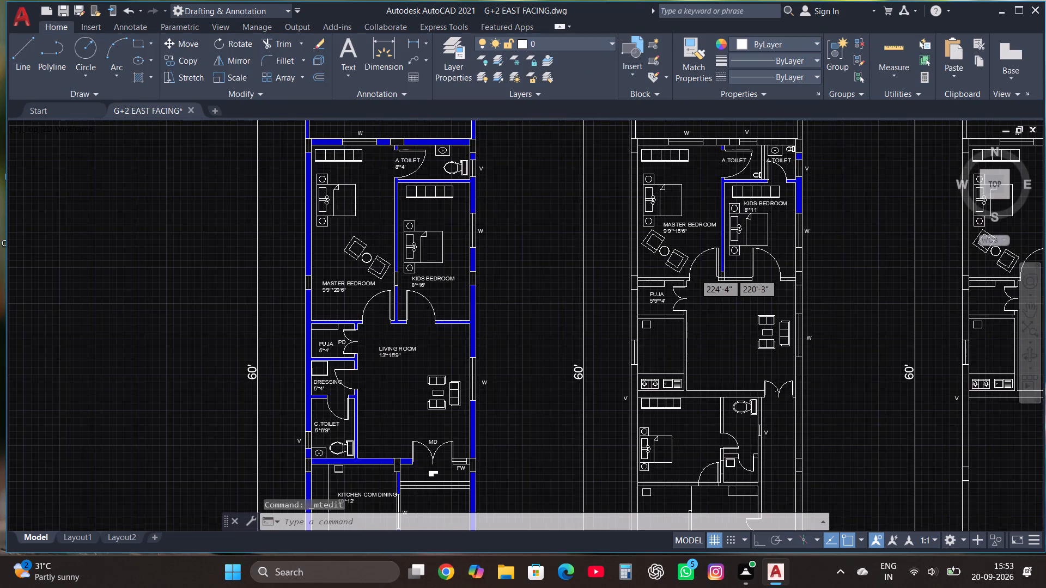
pyautogui.scroll(2, 467, 341)
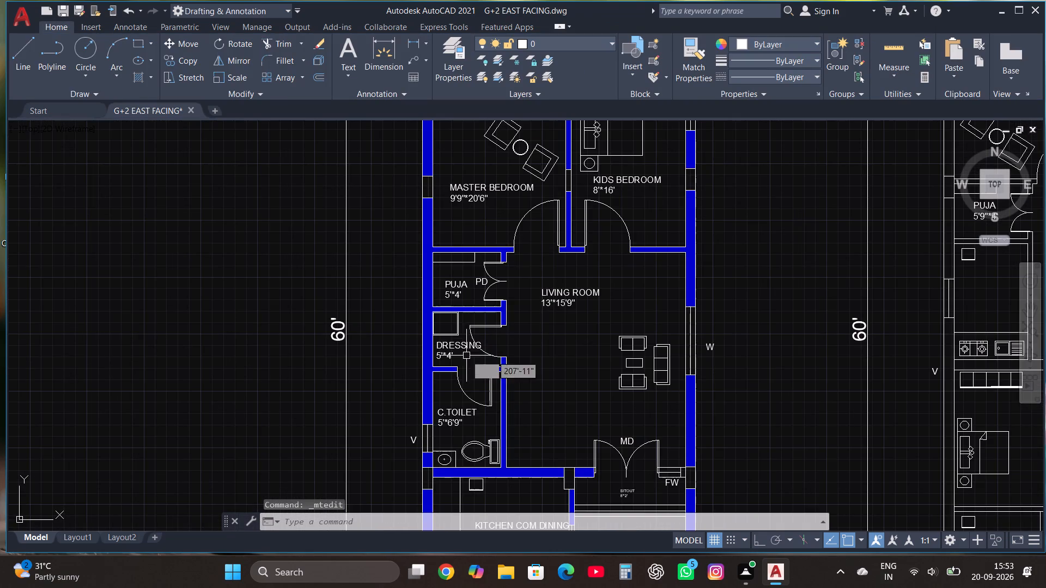
pyautogui.scroll(-1, 593, 346)
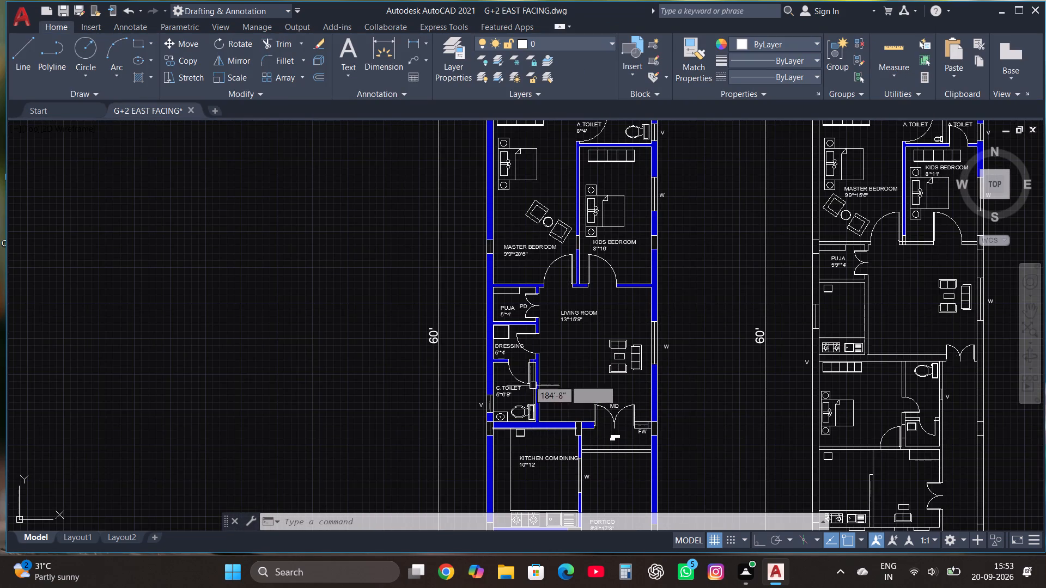
pyautogui.click(505, 347)
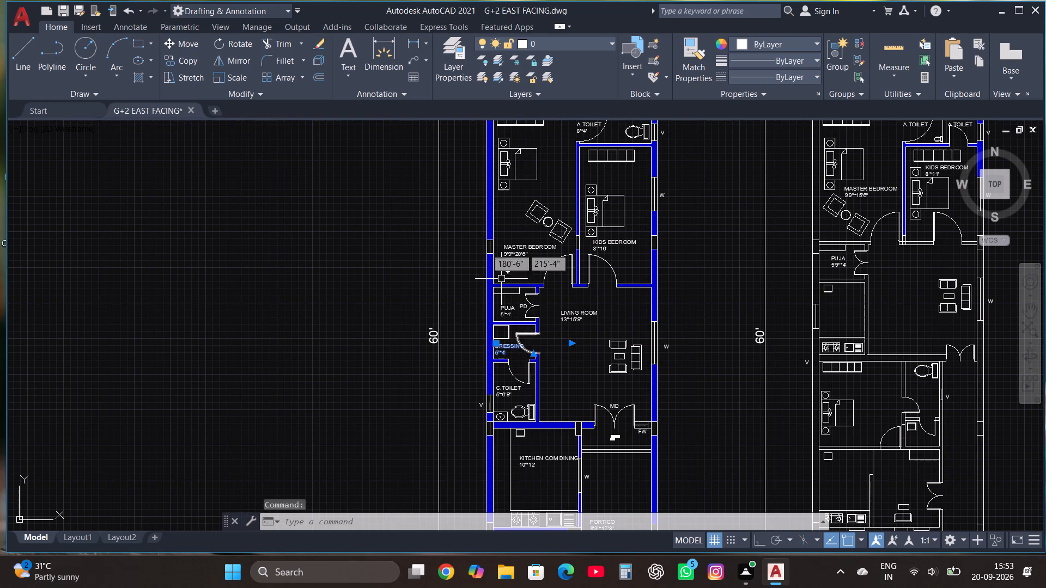
pyautogui.click(175, 64)
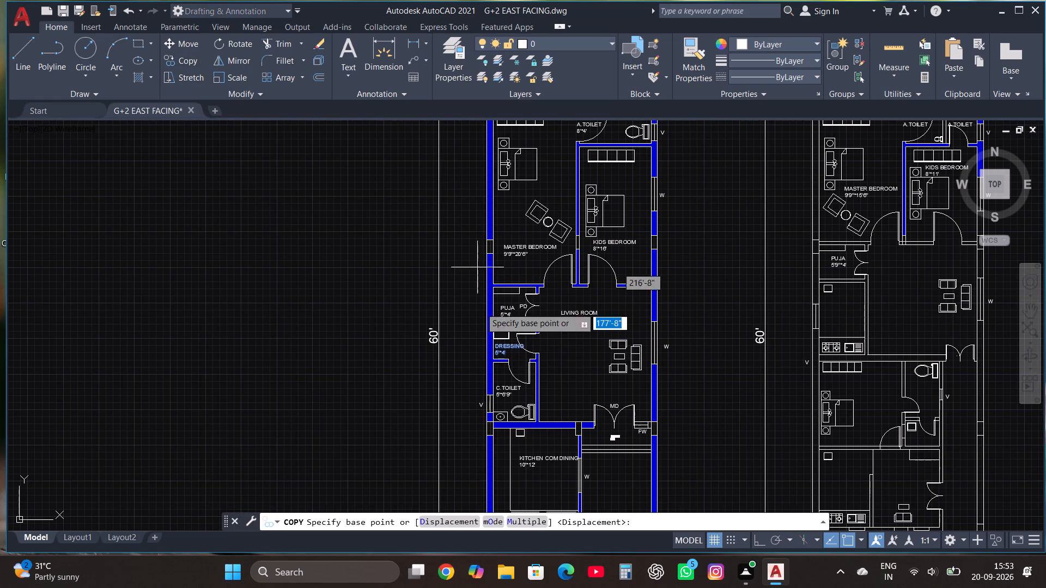
pyautogui.click(501, 342)
pyautogui.scroll(2, 844, 284)
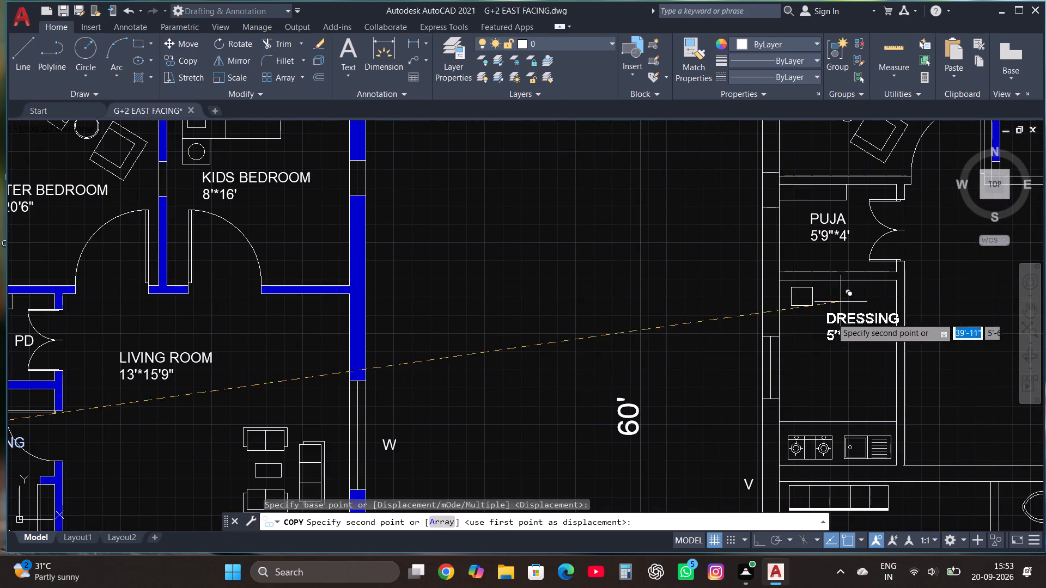
pyautogui.click(820, 330)
# Replace the name in the second plan's copied DRESSING label with KITCHEN.
pyautogui.click(835, 359)
pyautogui.rightClick(835, 359)
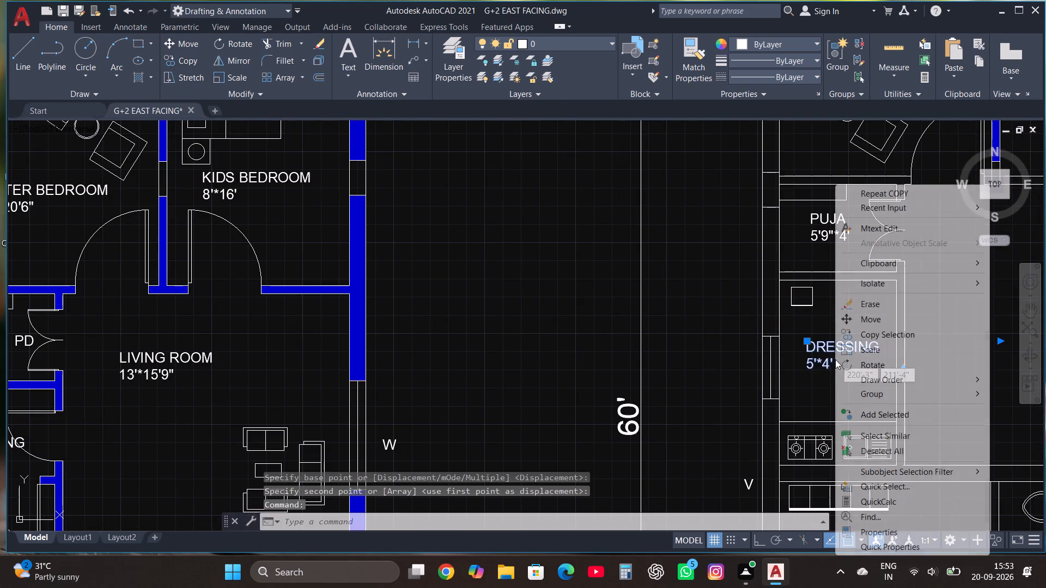
pyautogui.click(874, 228)
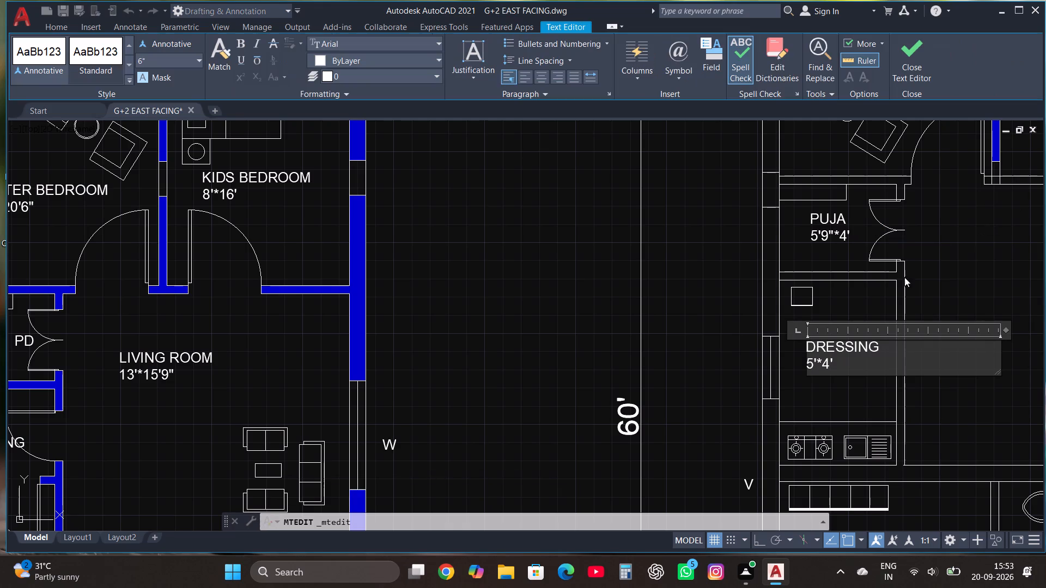
pyautogui.click(882, 351)
pyautogui.press('BackSpace')
pyautogui.press('BackSpace')
pyautogui.press('BackSpace')
pyautogui.press('BackSpace')
pyautogui.press('BackSpace')
pyautogui.press('BackSpace')
pyautogui.press('BackSpace')
pyautogui.press('BackSpace')
pyautogui.press('BackSpace')
pyautogui.press('BackSpace')
pyautogui.press('BackSpace')
pyautogui.press('BackSpace')
pyautogui.press('BackSpace')
pyautogui.press('BackSpace')
pyautogui.press('BackSpace')
pyautogui.press('BackSpace')
pyautogui.press('BackSpace')
pyautogui.write('KITCHEN')
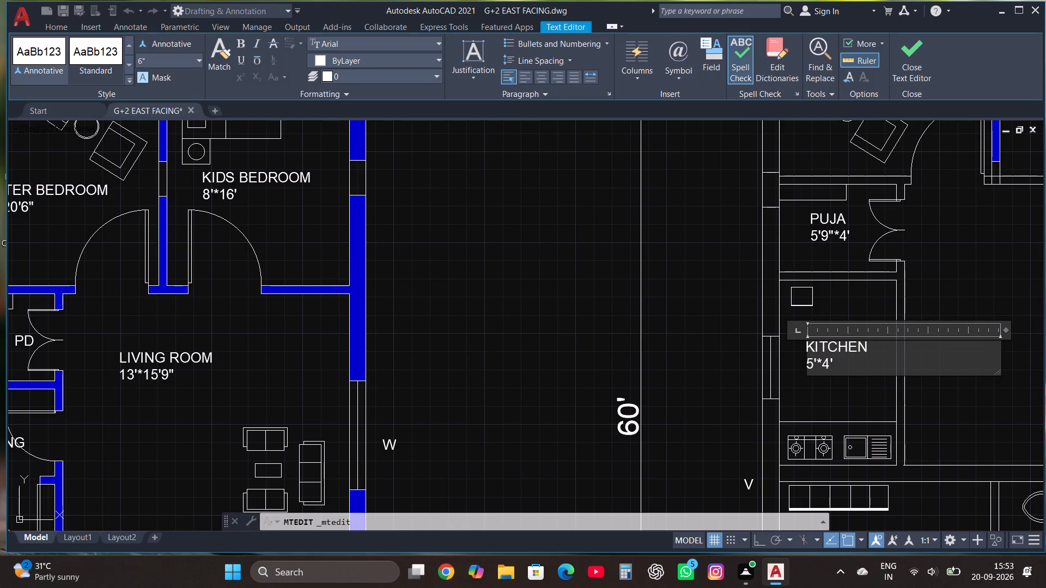
# Change the size line of the second plan's KITCHEN label to 5'9"*8'6" and finish the text edit.
pyautogui.click(836, 365)
pyautogui.press('BackSpace')
pyautogui.press('BackSpace')
pyautogui.press('BackSpace')
pyautogui.write('9"*')
pyautogui.write("8'6")
pyautogui.hotkey('shift', '"')
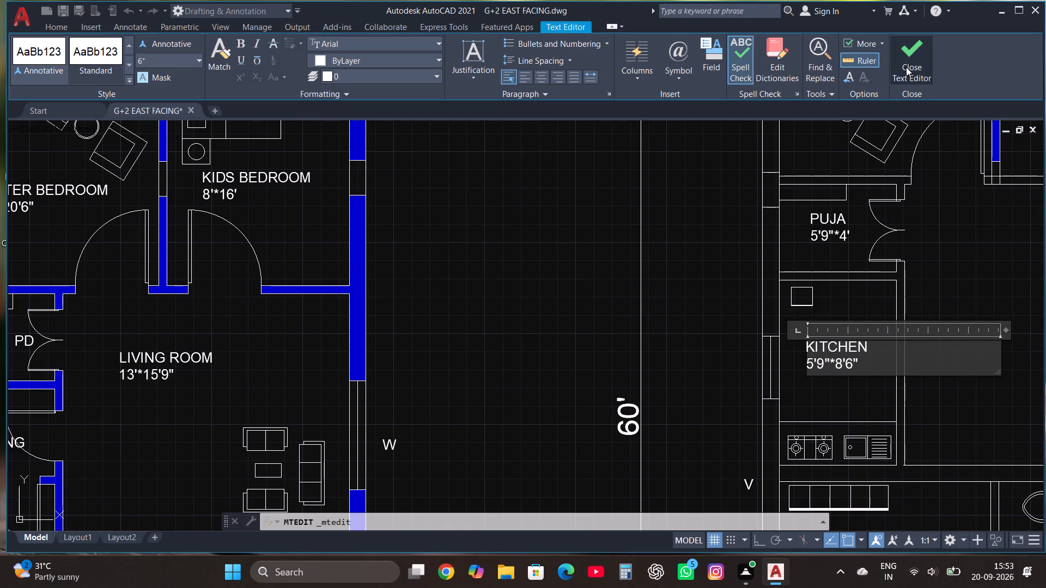
pyautogui.click(906, 65)
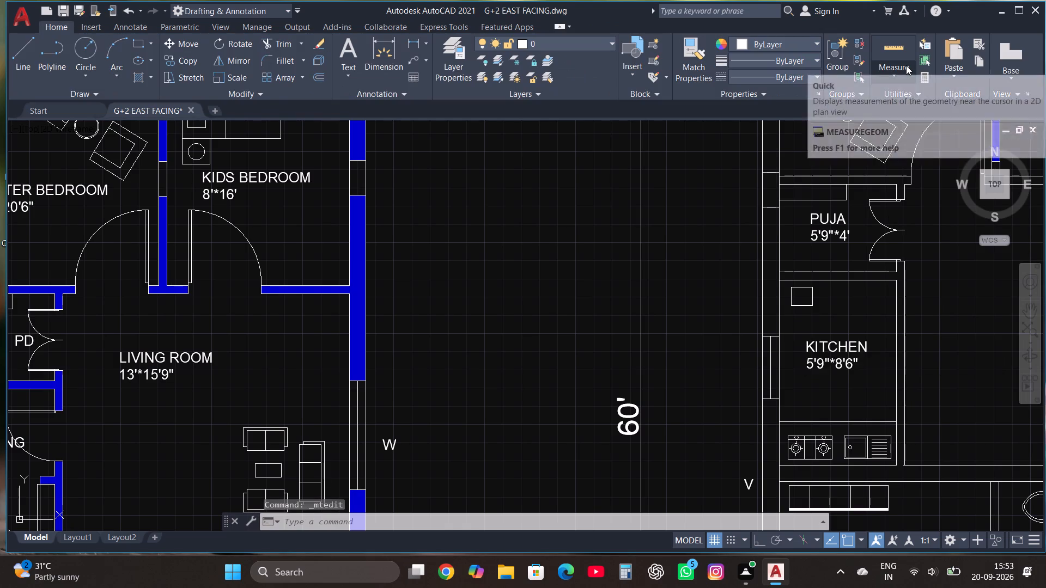
# Copy the first plan's LIVING ROOM label into the second plan's living room, between the kitchen and the sofas.
pyautogui.scroll(-2, 762, 274)
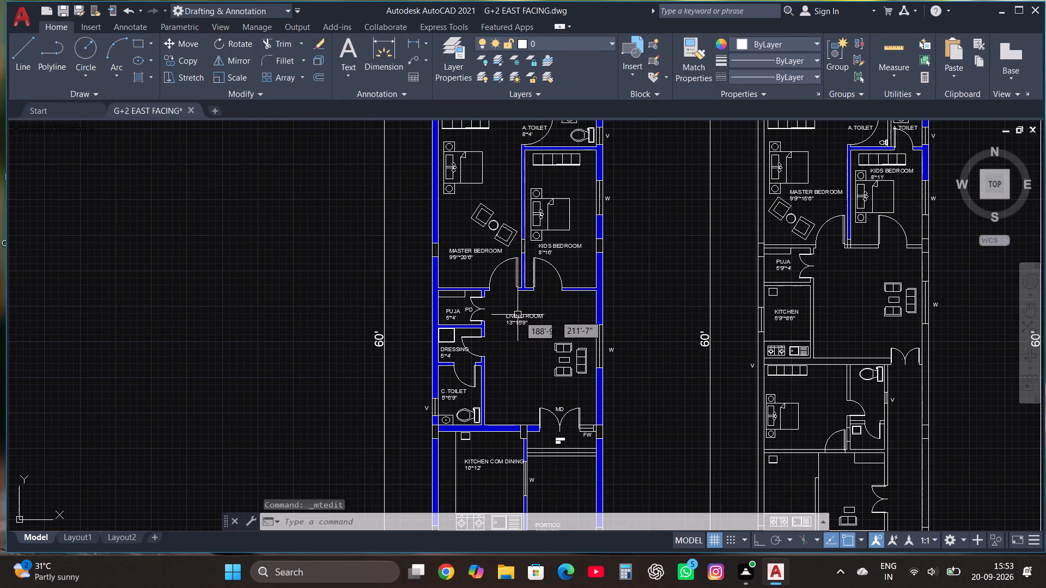
pyautogui.click(520, 316)
pyautogui.click(188, 60)
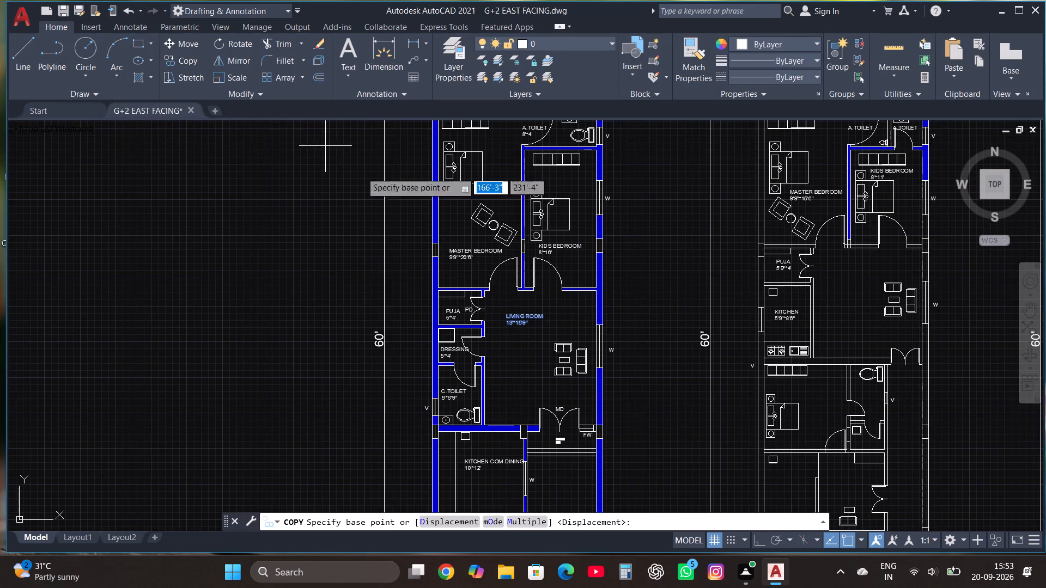
pyautogui.click(527, 327)
pyautogui.scroll(2, 856, 303)
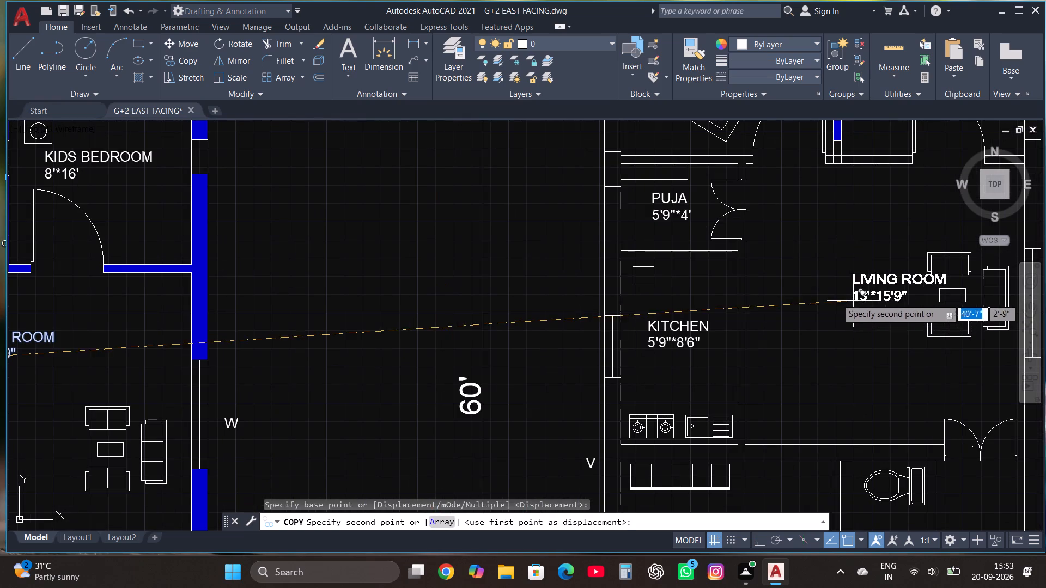
pyautogui.click(804, 302)
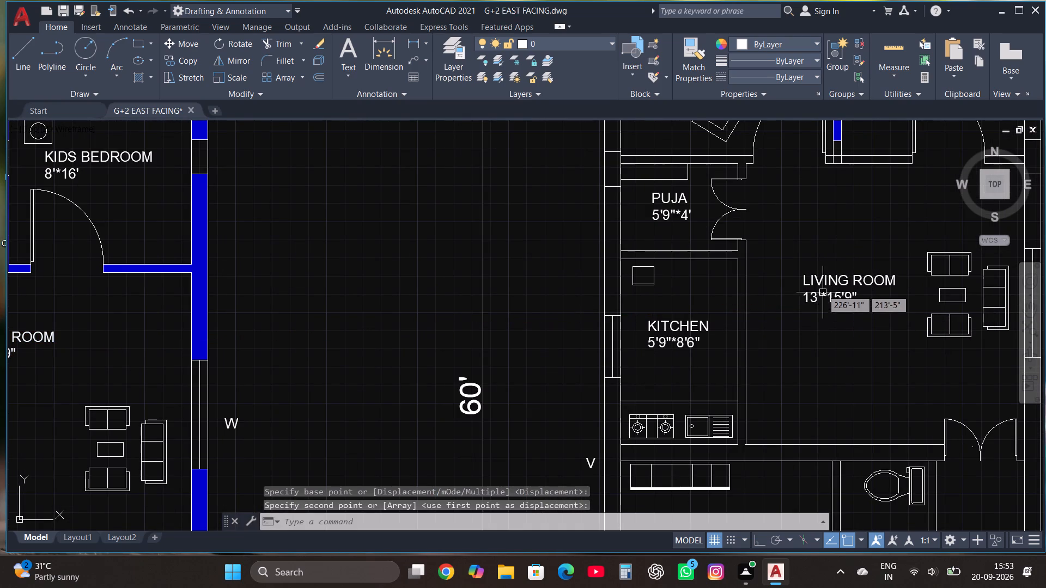
# Change the size line of the second plan's LIVING ROOM label to 12'3"*13'.
pyautogui.click(822, 288)
pyautogui.rightClick(822, 288)
pyautogui.rightClick(822, 288)
pyautogui.click(884, 231)
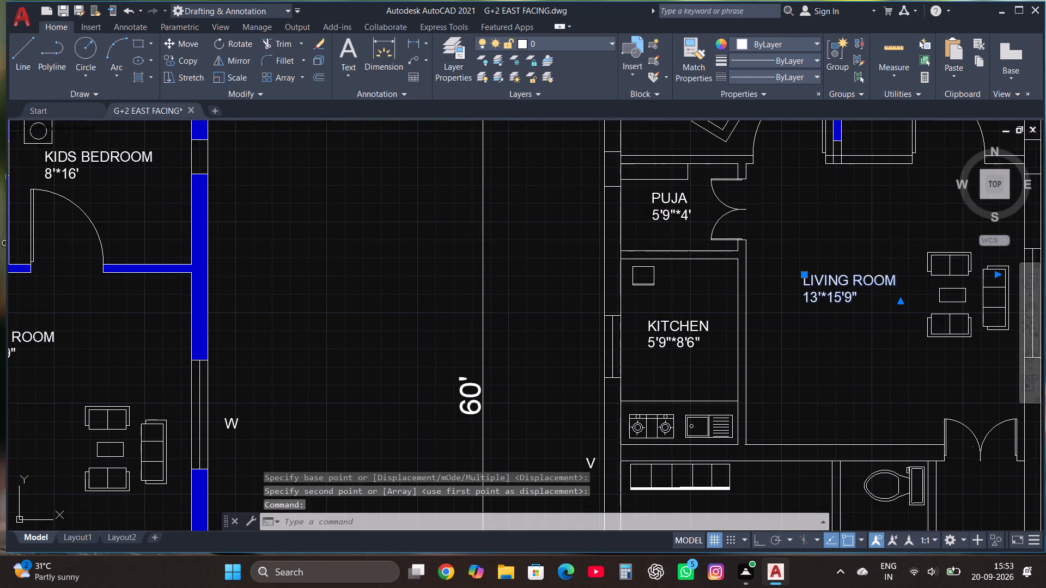
pyautogui.click(867, 285)
pyautogui.click(867, 297)
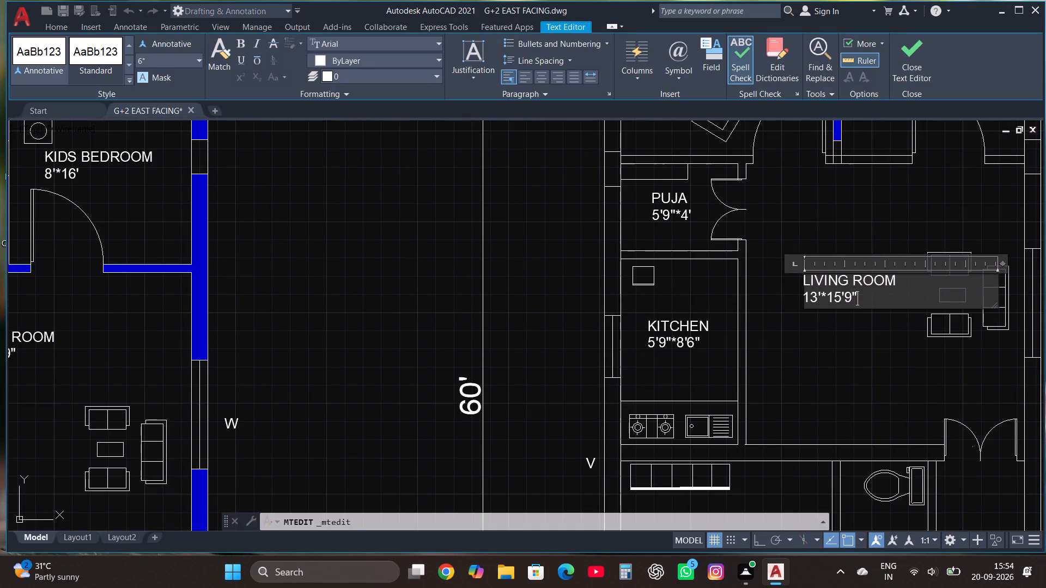
pyautogui.press('BackSpace')
pyautogui.press('BackSpace')
pyautogui.press('BackSpace')
pyautogui.press('BackSpace')
pyautogui.press('BackSpace')
pyautogui.press('BackSpace')
pyautogui.press('BackSpace')
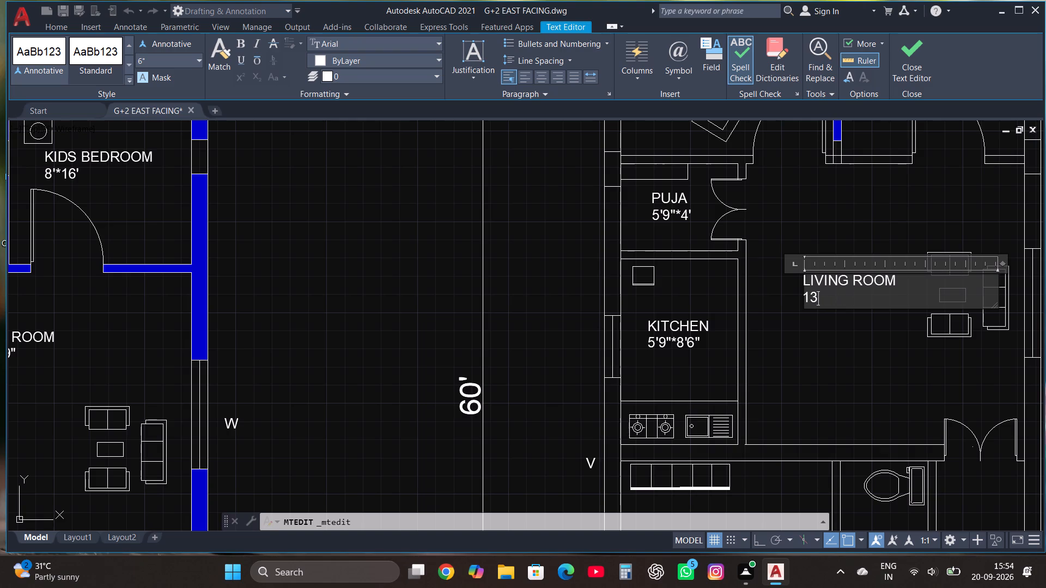
pyautogui.press('BackSpace')
pyautogui.write("2'")
pyautogui.write('3"*')
pyautogui.write("13'")
pyautogui.click(908, 57)
# Copy the second plan's MASTER BEDROOM label into the bedroom below the kitchen, between the wardrobe and the bed.
pyautogui.scroll(-2, 776, 355)
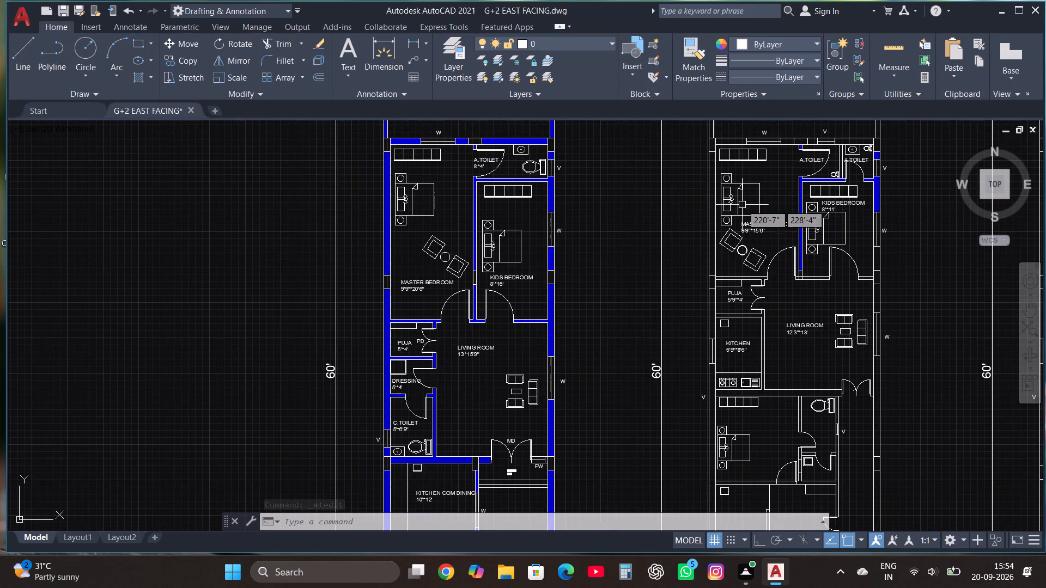
pyautogui.click(756, 226)
pyautogui.click(184, 54)
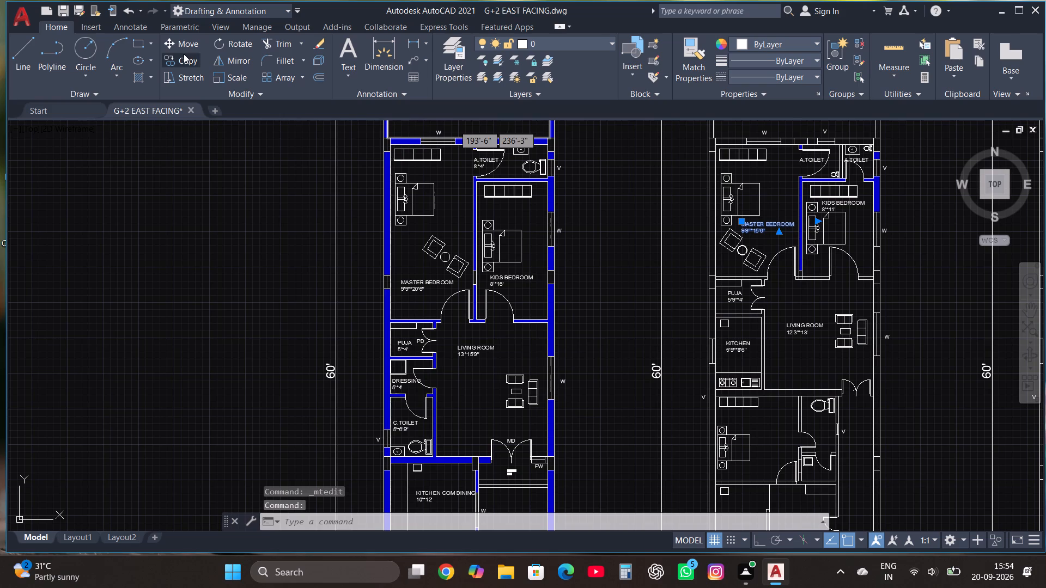
pyautogui.click(764, 222)
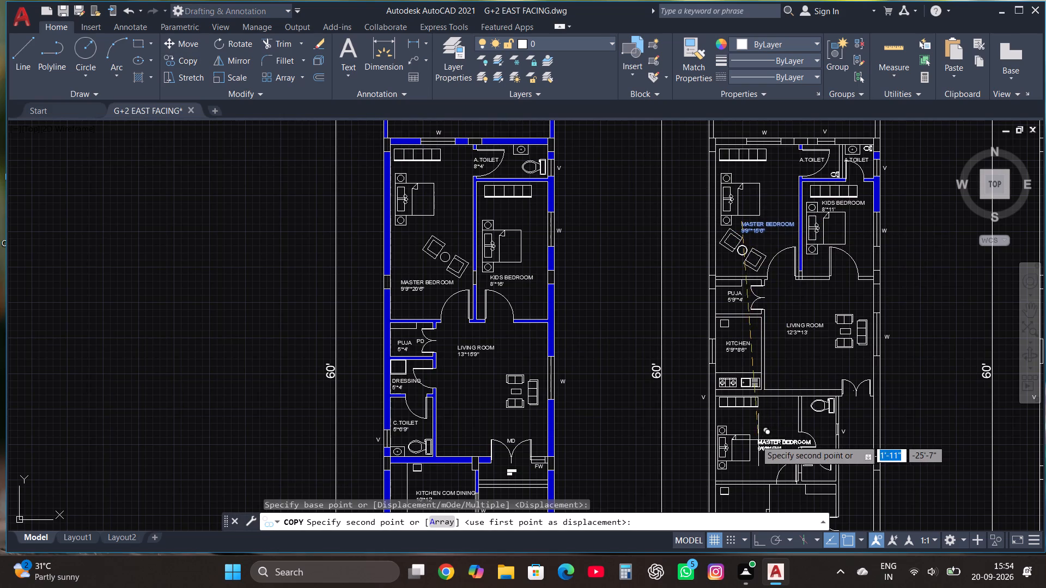
pyautogui.scroll(2, 755, 440)
pyautogui.click(711, 382)
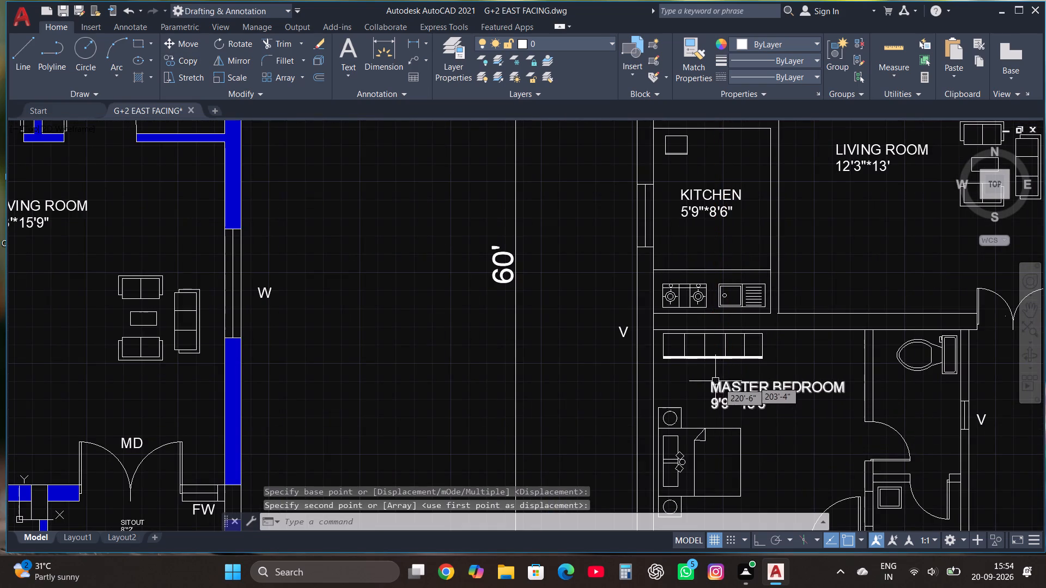
# Change the size line of the second plan's lower MASTER BEDROOM label to 9'9"*10' and finish the text edit.
pyautogui.click(727, 387)
pyautogui.rightClick(727, 387)
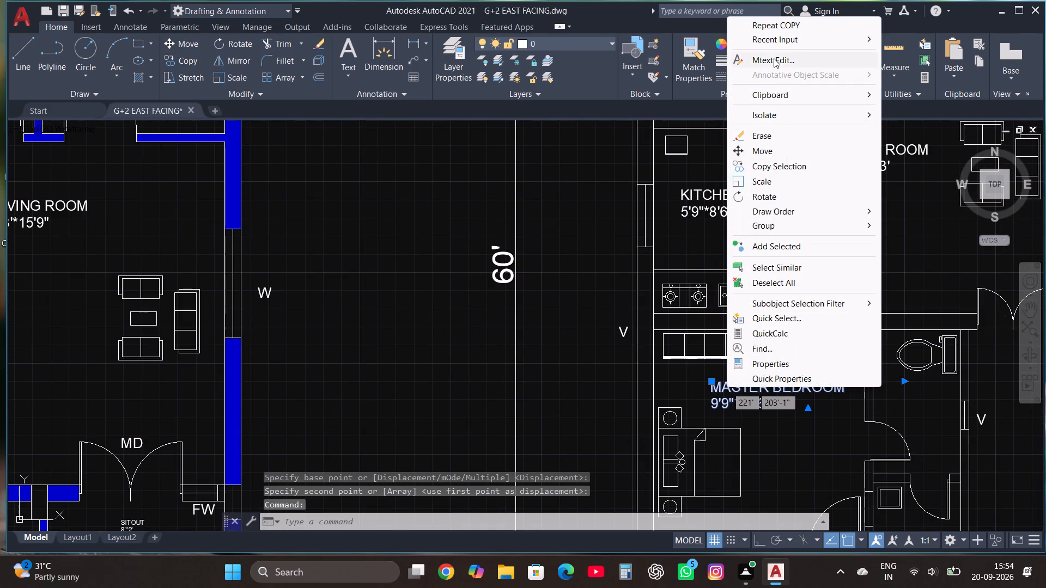
pyautogui.click(774, 58)
pyautogui.click(780, 402)
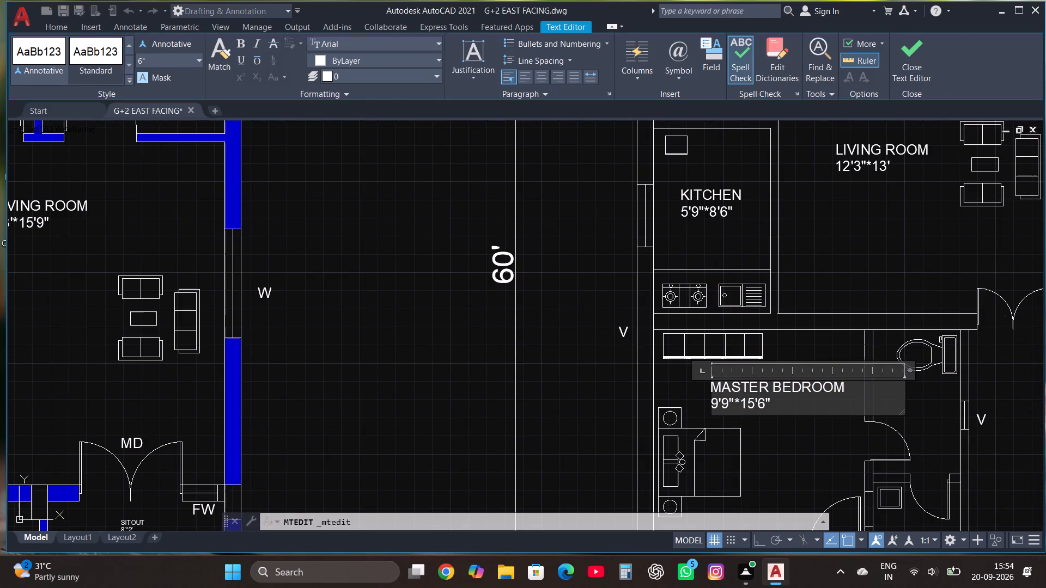
pyautogui.press('BackSpace')
pyautogui.press('BackSpace')
pyautogui.press('BackSpace')
pyautogui.press('BackSpace')
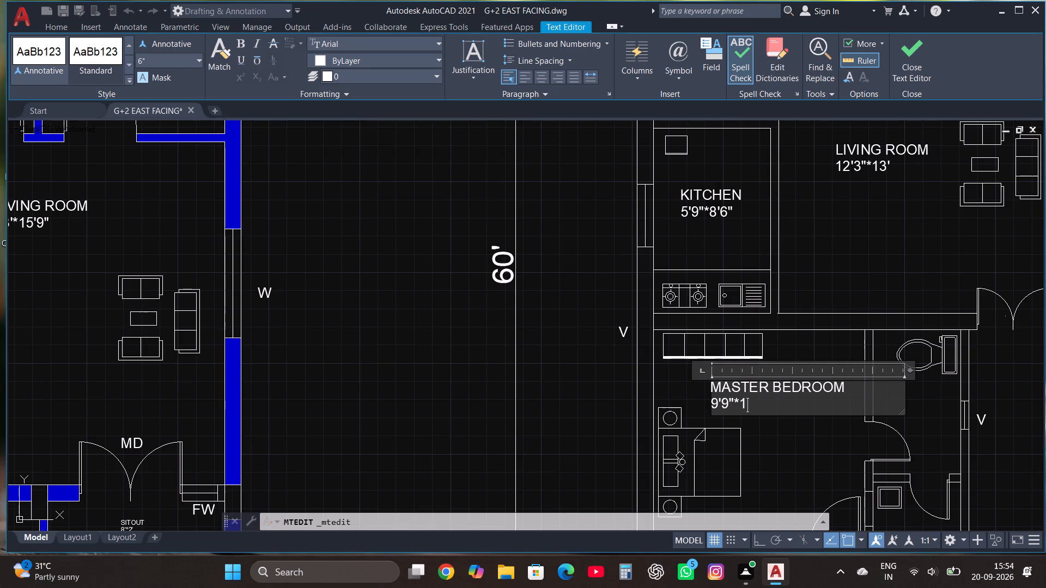
pyautogui.write("0'")
pyautogui.click(907, 62)
# Copy the A.TOILET label beside the second plan's upper master bedroom into the toilet adjoining its lower master bedroom.
pyautogui.scroll(-2, 703, 290)
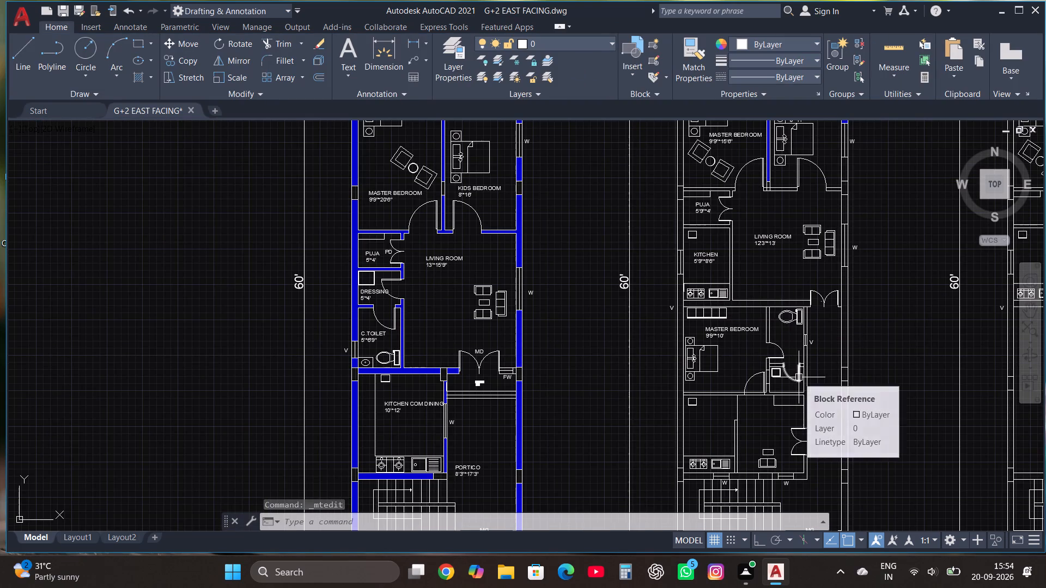
pyautogui.scroll(-2, 800, 380)
pyautogui.scroll(3, 812, 257)
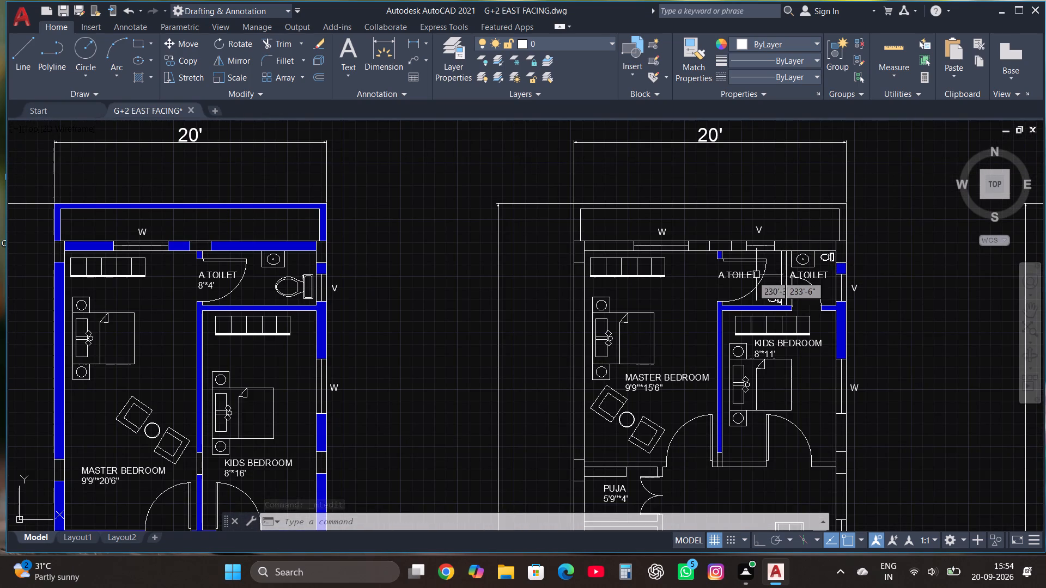
pyautogui.click(752, 276)
pyautogui.click(179, 59)
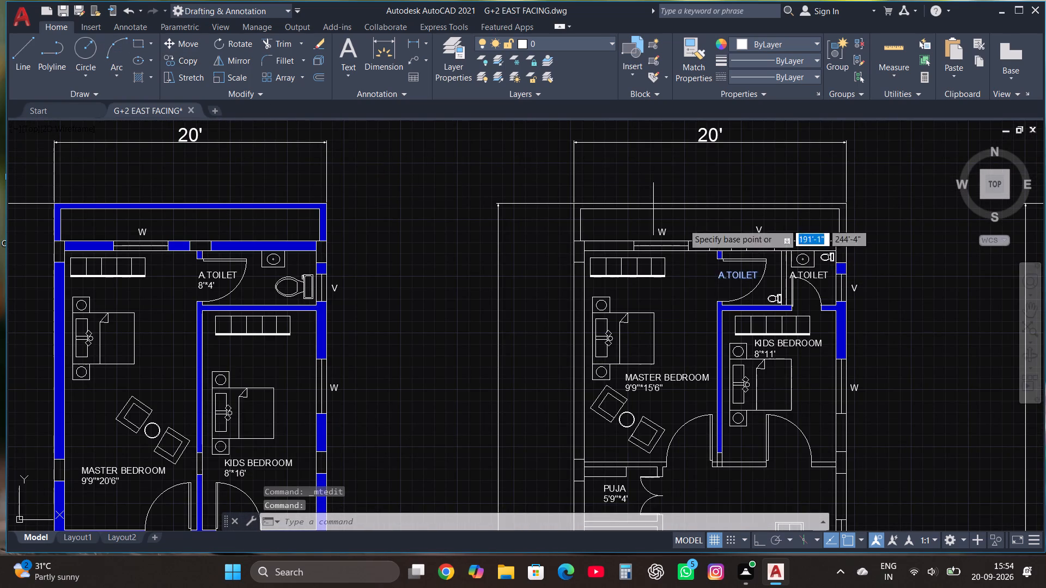
pyautogui.click(739, 266)
pyautogui.scroll(-3, 732, 245)
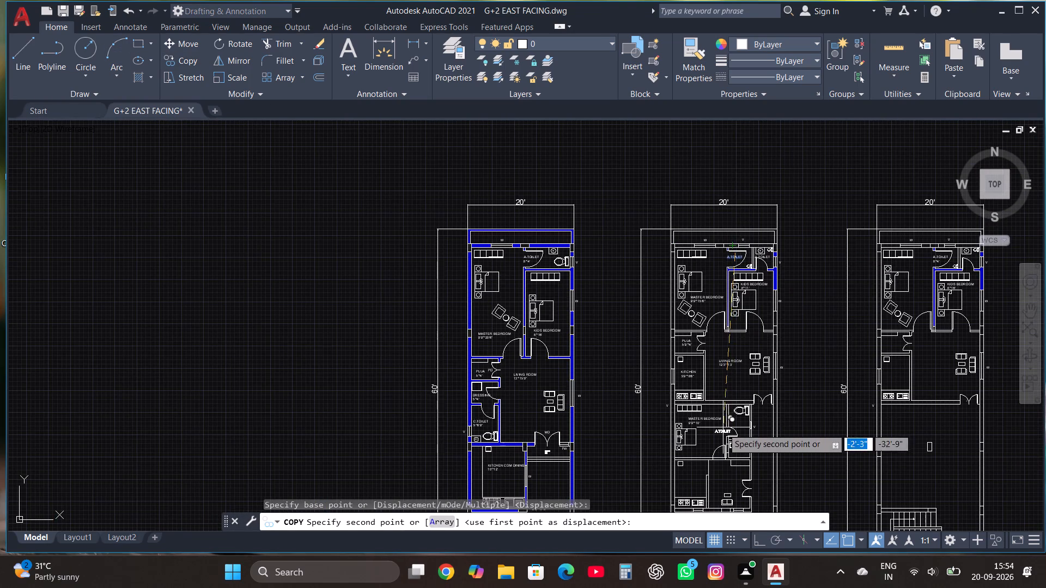
pyautogui.scroll(3, 740, 428)
pyautogui.click(728, 388)
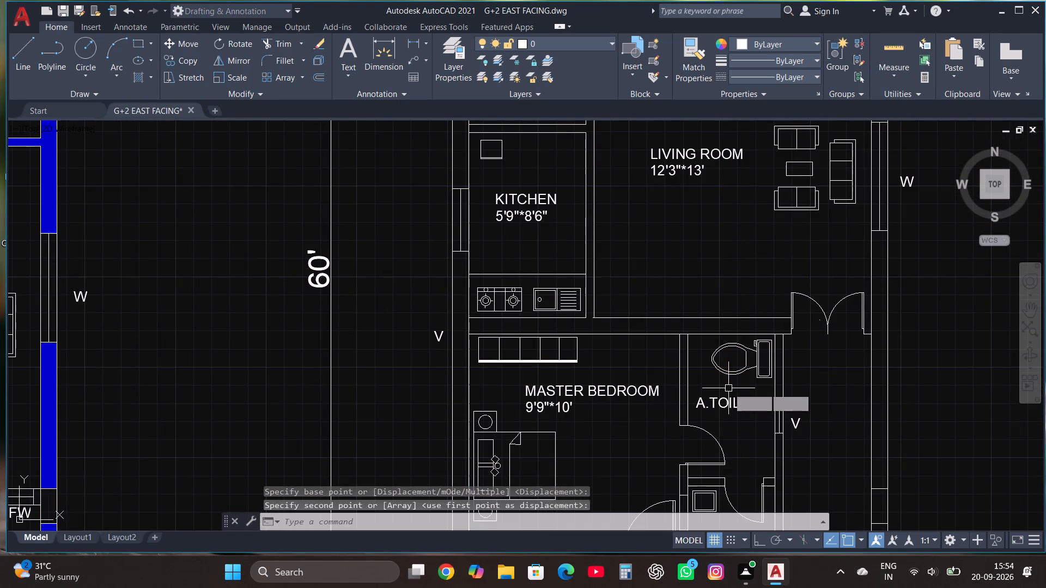
# Add a second line reading 4'*7' to the copied A.TOILET label beside the lower master bedroom.
pyautogui.click(731, 406)
pyautogui.rightClick(731, 406)
pyautogui.click(778, 69)
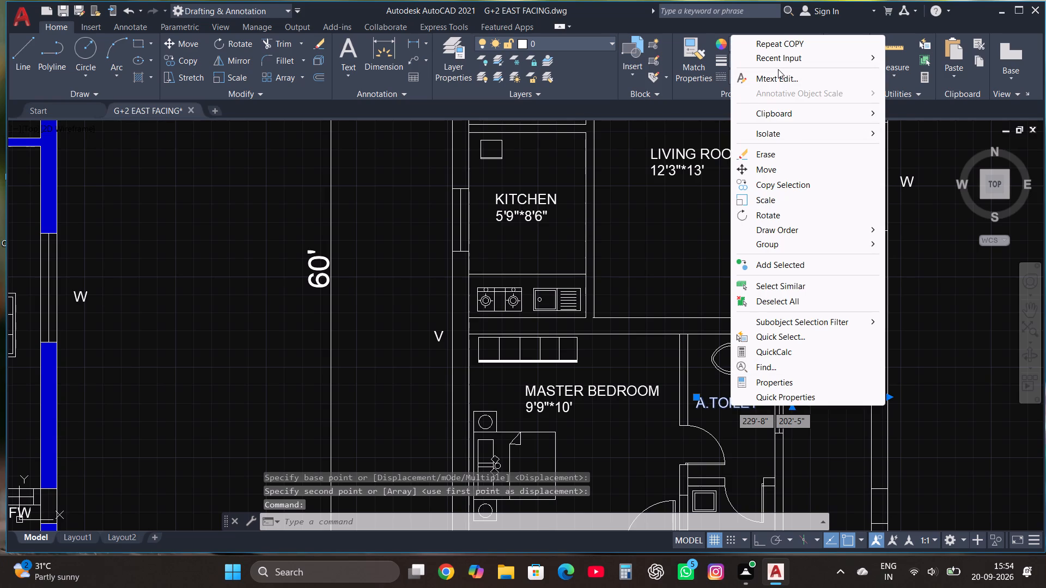
pyautogui.click(779, 79)
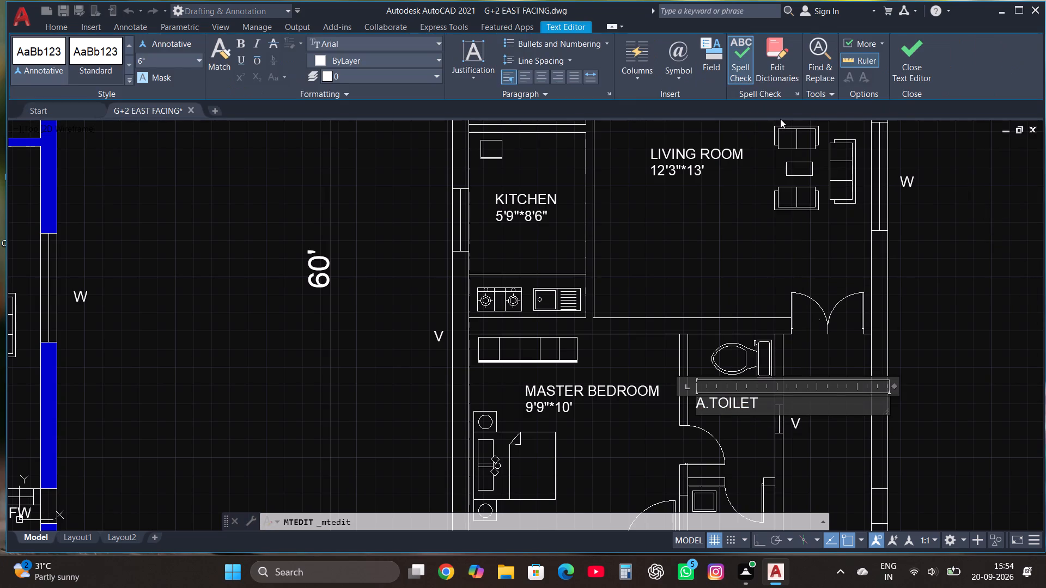
pyautogui.click(776, 400)
pyautogui.press('Return')
pyautogui.write("4'*")
pyautogui.write("7'")
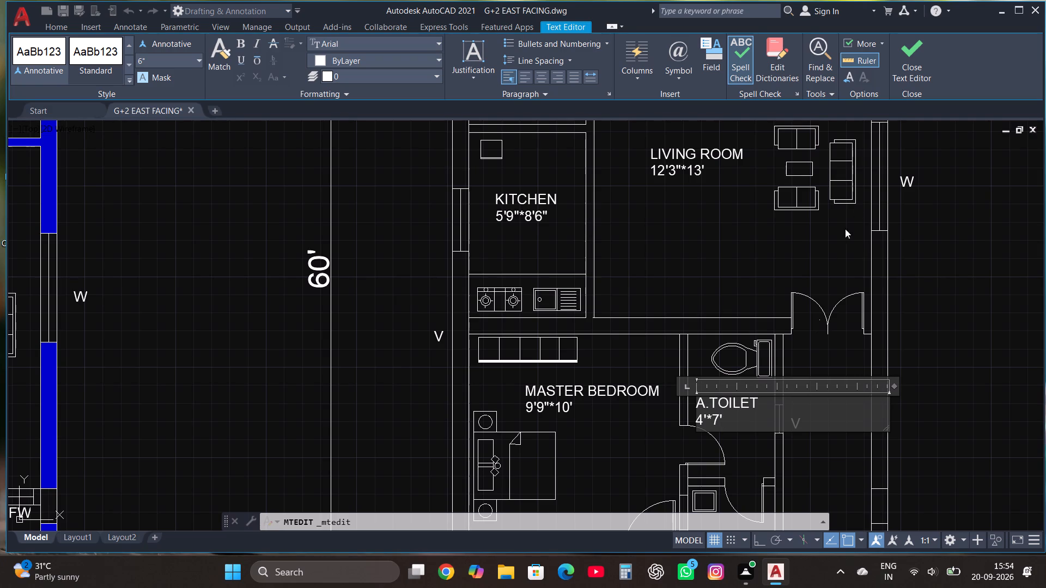
pyautogui.click(917, 43)
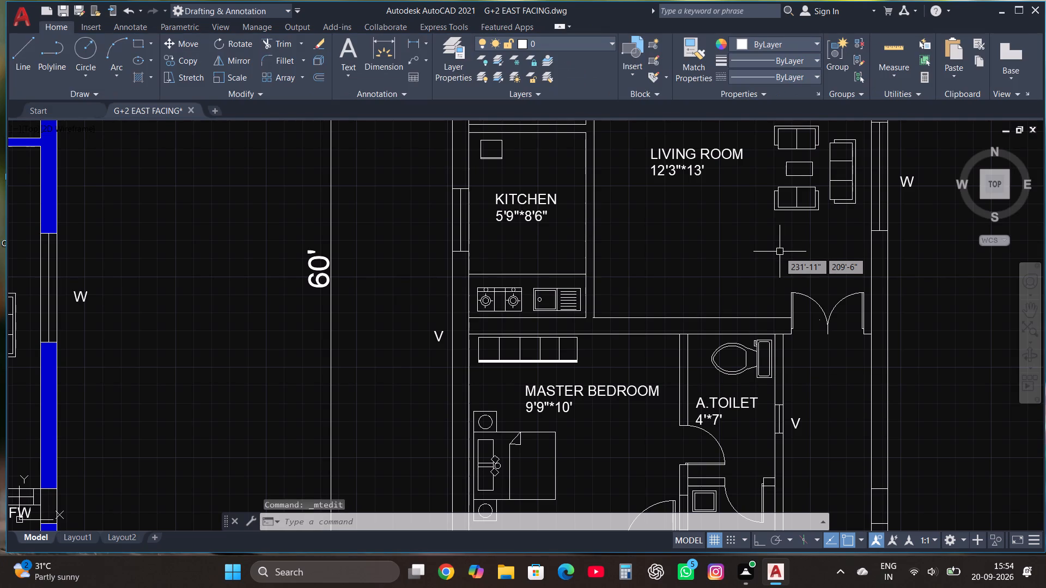
# Copy the first plan's LIVING ROOM label into the second plan's room below the lower master bedroom, above the single sofa.
pyautogui.scroll(-1, 778, 252)
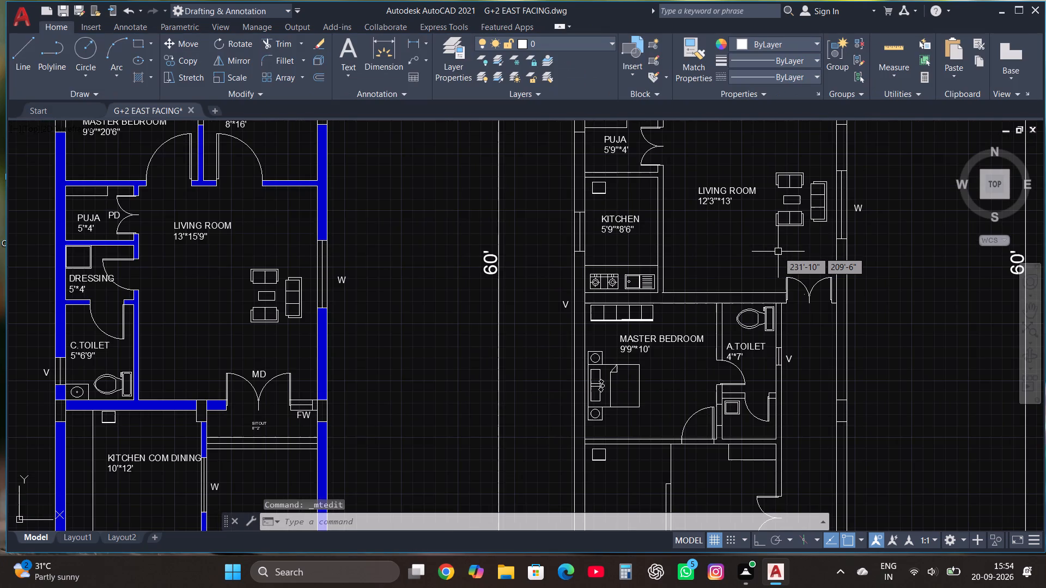
pyautogui.scroll(-1, 775, 285)
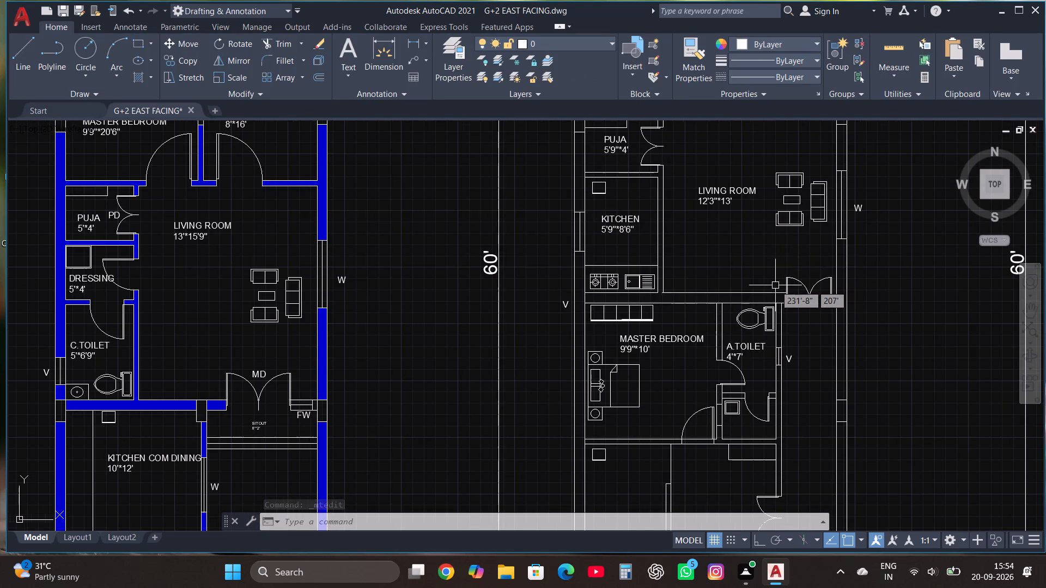
pyautogui.click(410, 247)
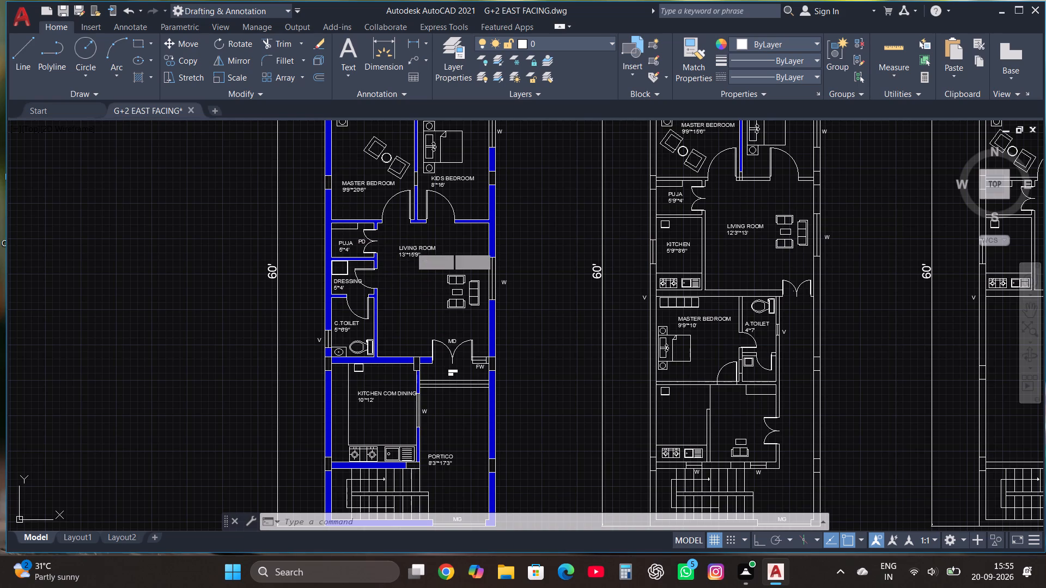
pyautogui.click(189, 62)
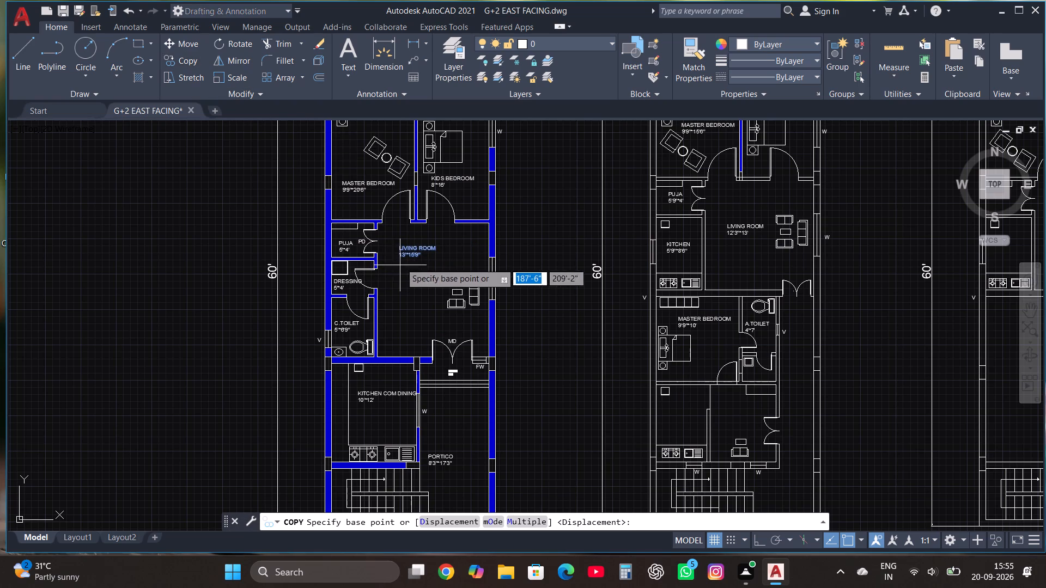
pyautogui.click(408, 248)
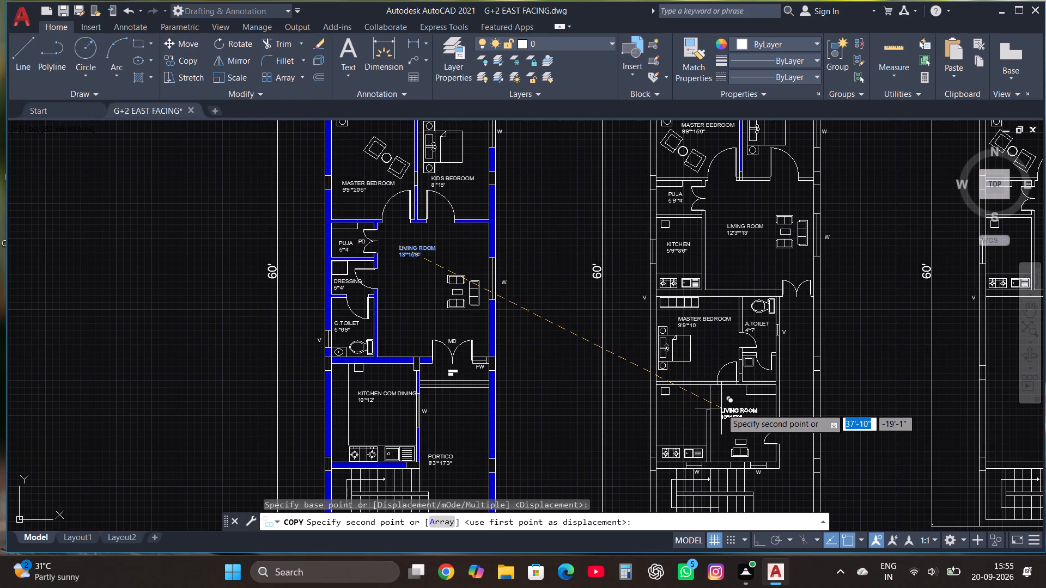
pyautogui.click(721, 408)
# Change the size line of the second plan's lower LIVING ROOM label to 8'*9'3" and finish the text edit.
pyautogui.scroll(2, 763, 430)
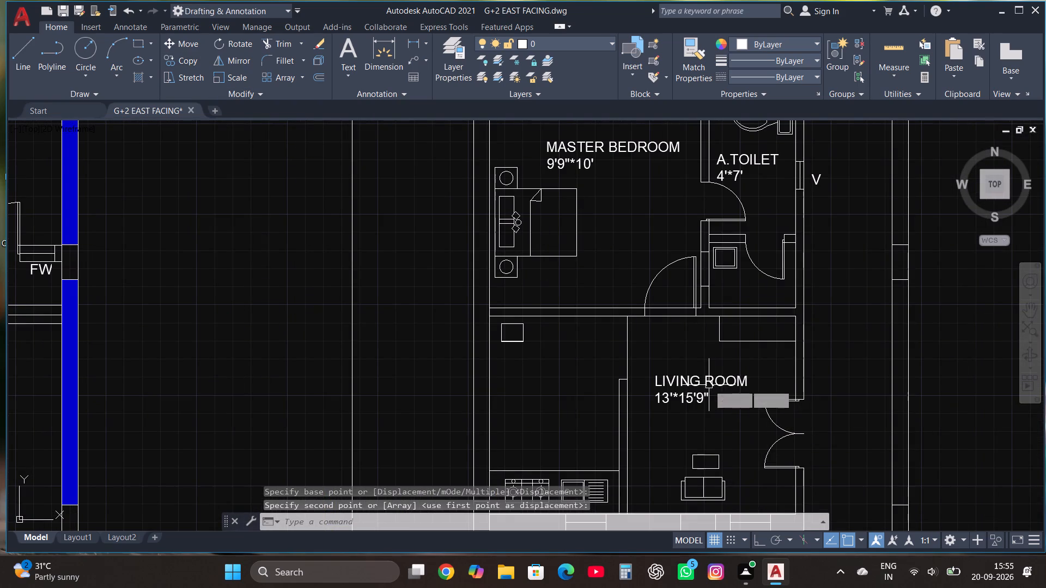
pyautogui.click(708, 383)
pyautogui.rightClick(708, 383)
pyautogui.rightClick(708, 383)
pyautogui.click(764, 50)
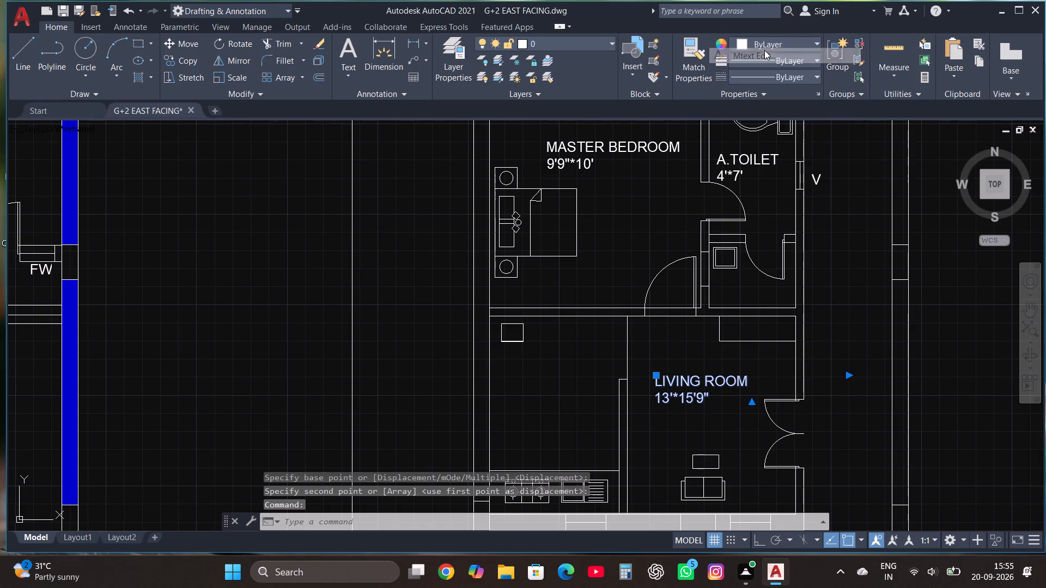
pyautogui.click(722, 391)
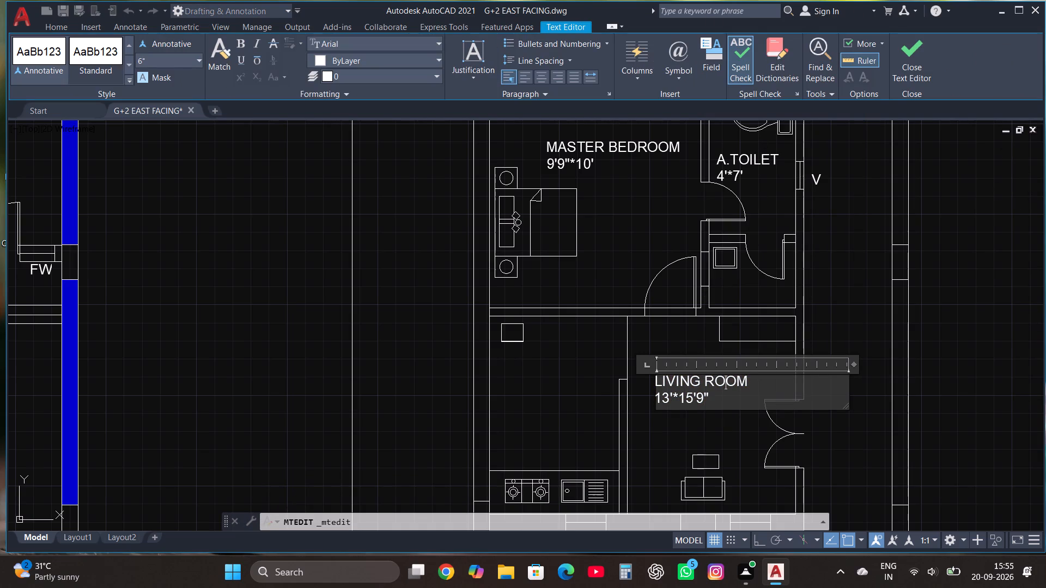
pyautogui.click(728, 393)
pyautogui.press('BackSpace')
pyautogui.press('BackSpace')
pyautogui.press('BackSpace')
pyautogui.press('BackSpace')
pyautogui.press('BackSpace')
pyautogui.press('BackSpace')
pyautogui.press('BackSpace')
pyautogui.press('BackSpace')
pyautogui.press('BackSpace')
pyautogui.write("8'")
pyautogui.write("*9'")
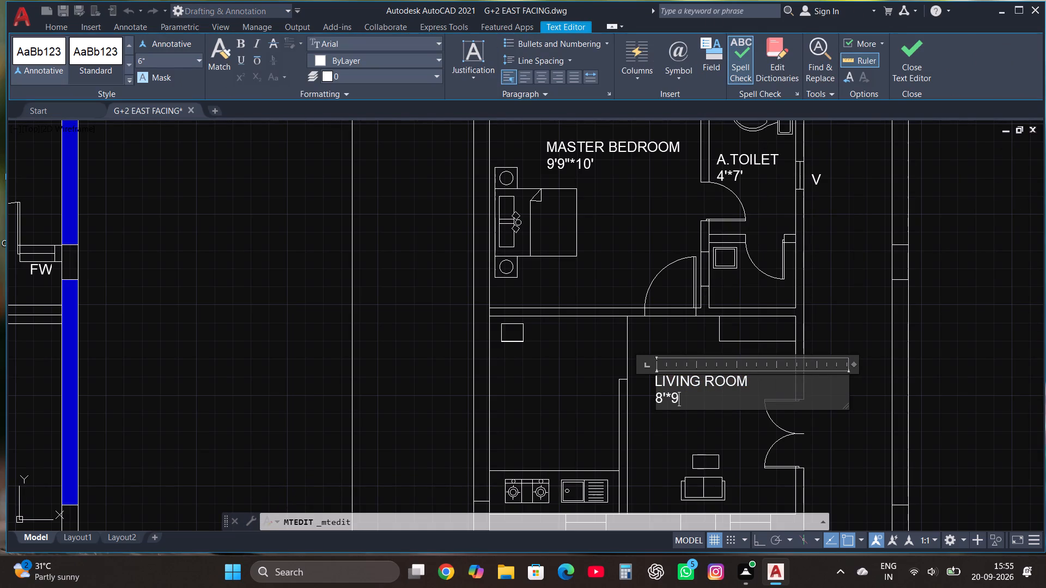
pyautogui.write('3"')
pyautogui.click(908, 55)
# Copy the second plan's KITCHEN label into the lower kitchen next to the small living room.
pyautogui.scroll(-1, 721, 293)
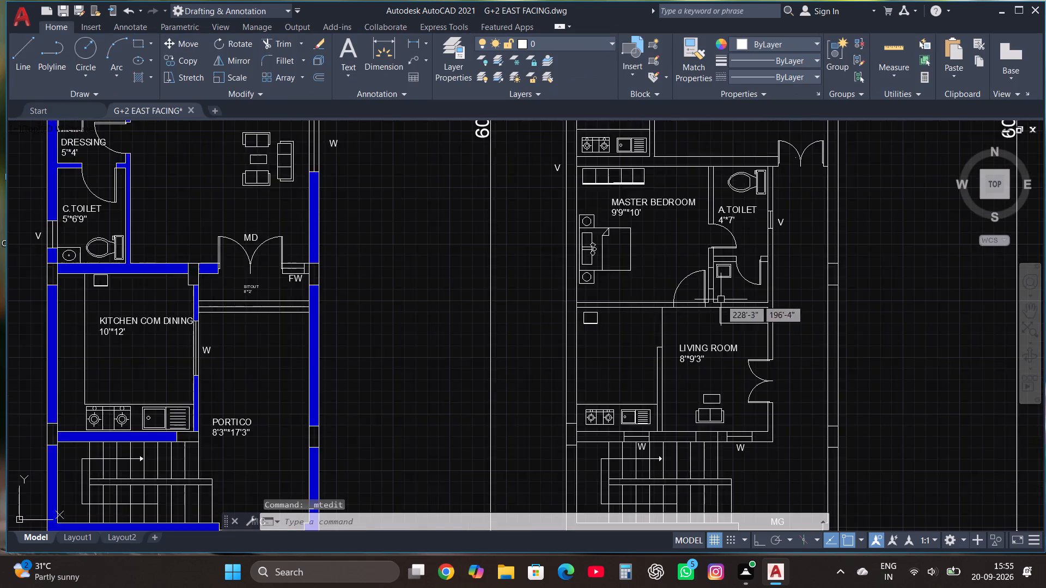
pyautogui.scroll(-1, 721, 299)
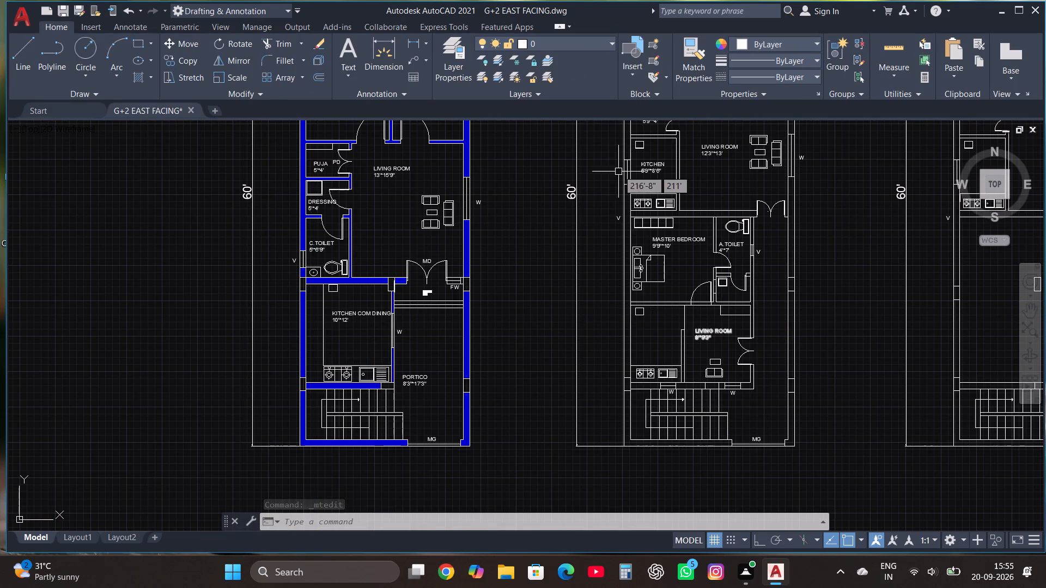
pyautogui.click(652, 166)
pyautogui.click(193, 59)
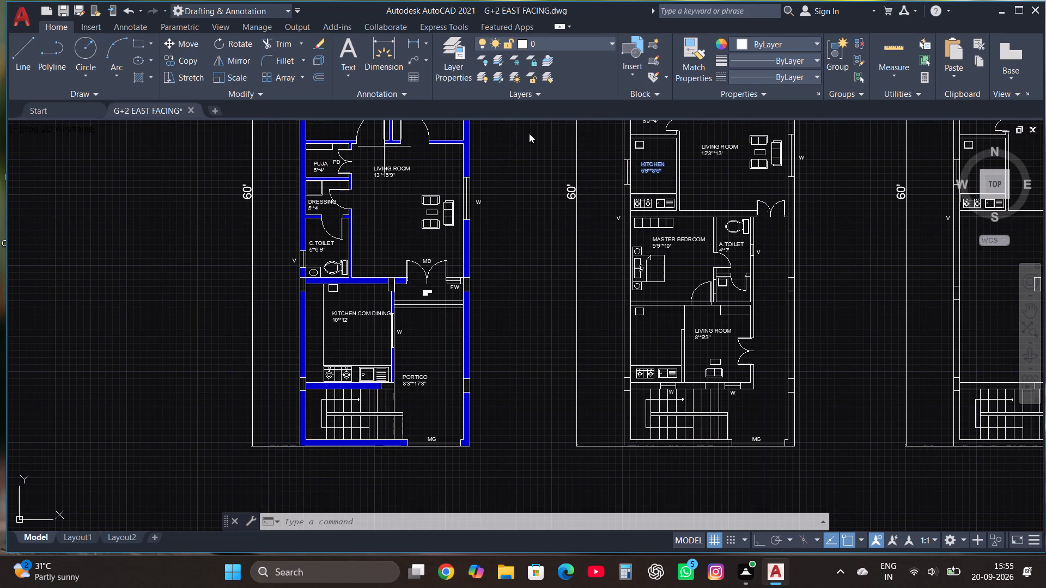
pyautogui.click(649, 164)
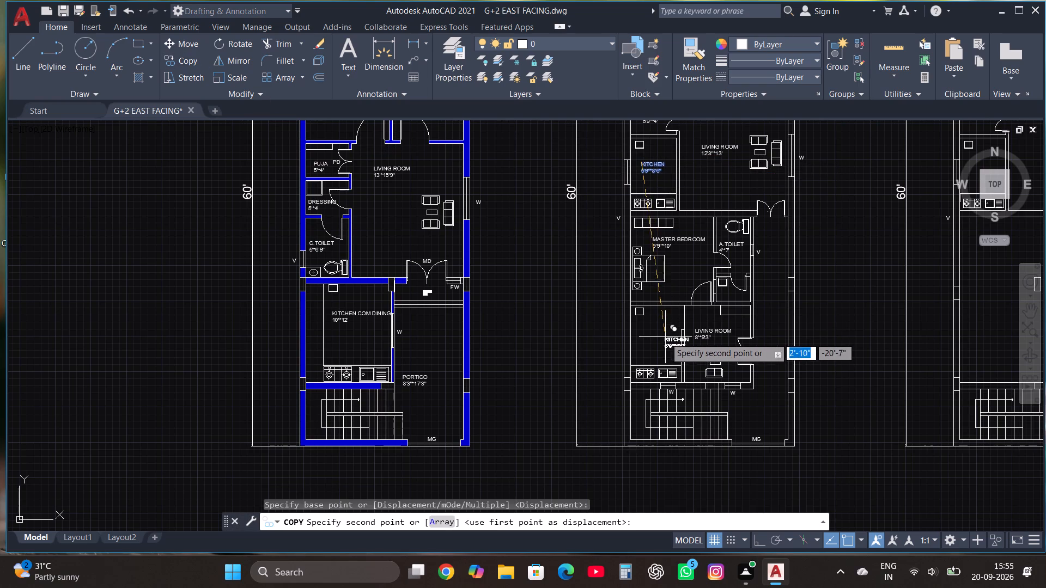
pyautogui.click(648, 334)
# Change the size line of the second plan's lower KITCHEN label to 6'*9'3" and finish the text edit.
pyautogui.scroll(3, 666, 346)
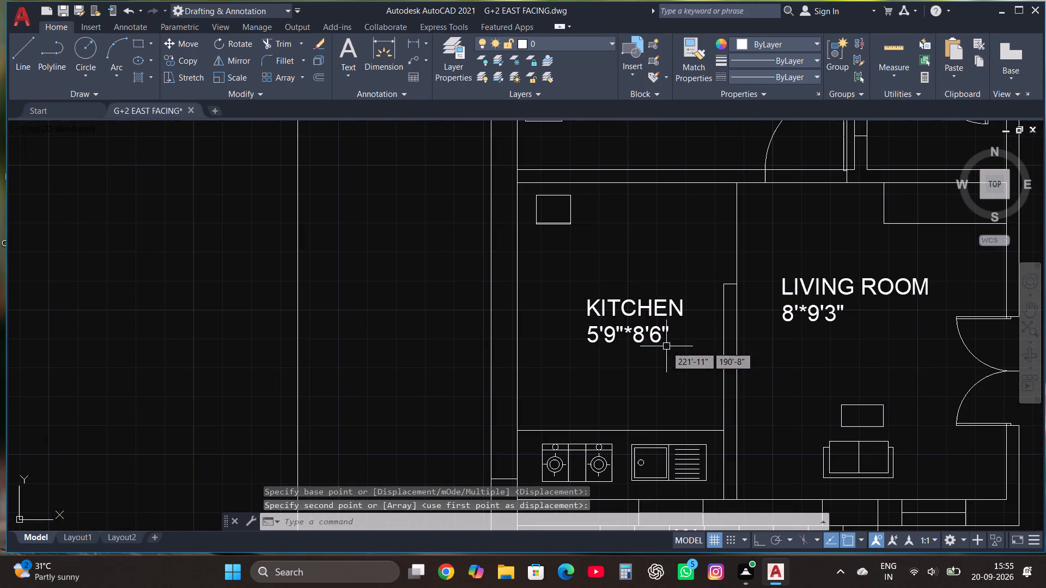
pyautogui.click(642, 313)
pyautogui.rightClick(642, 313)
pyautogui.click(697, 230)
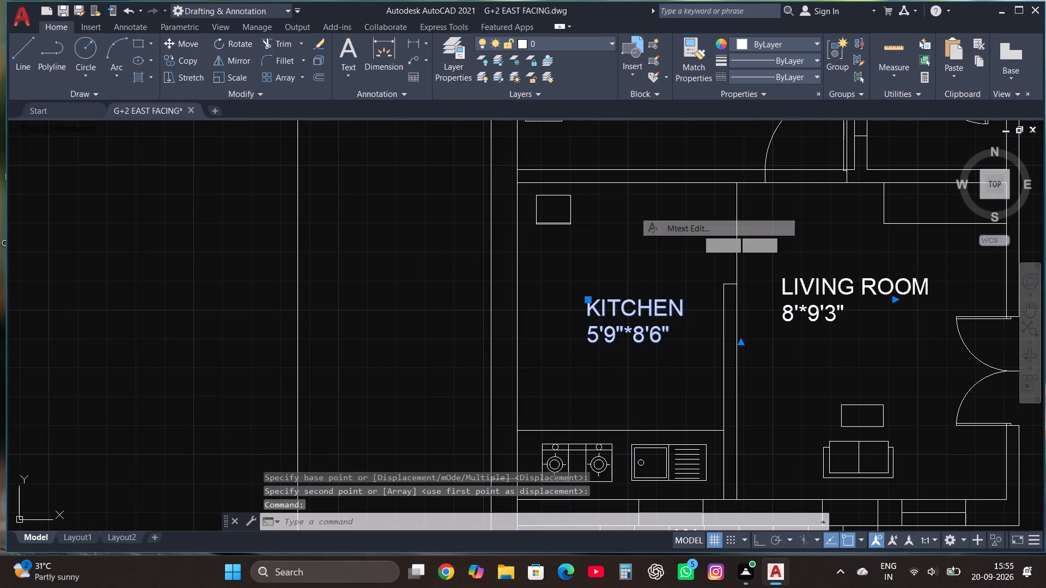
pyautogui.click(677, 323)
pyautogui.click(674, 345)
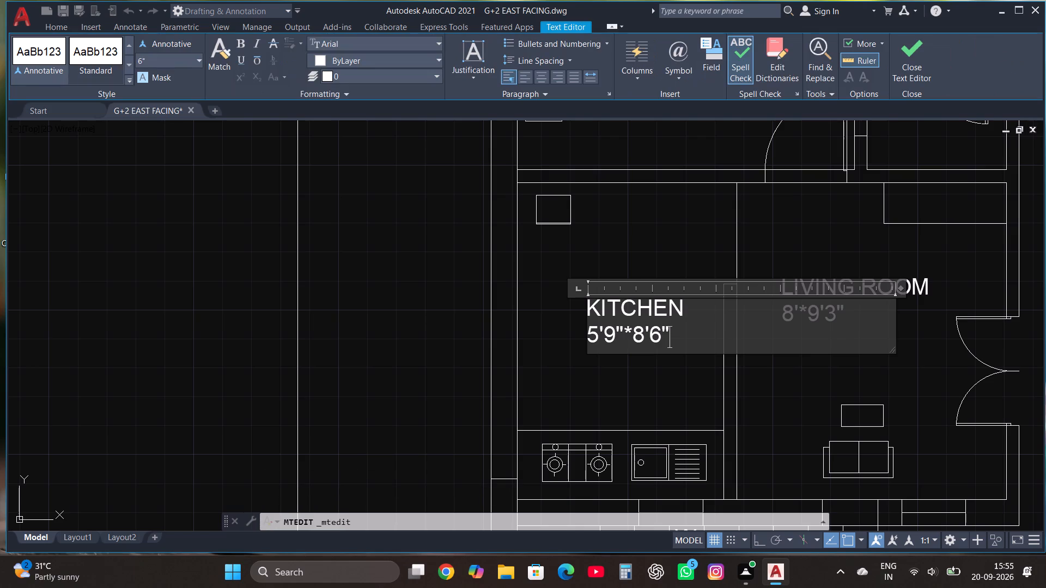
pyautogui.press('BackSpace')
pyautogui.press('BackSpace')
pyautogui.press('BackSpace')
pyautogui.press('BackSpace')
pyautogui.press('BackSpace')
pyautogui.press('BackSpace')
pyautogui.press('BackSpace')
pyautogui.press('BackSpace')
pyautogui.press('BackSpace')
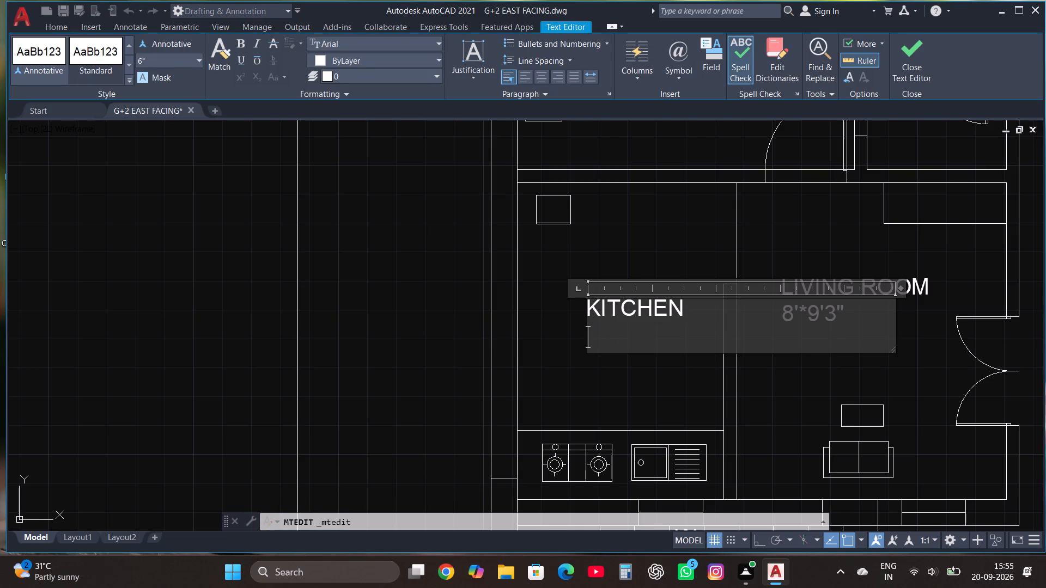
pyautogui.write("6'")
pyautogui.write("*9'")
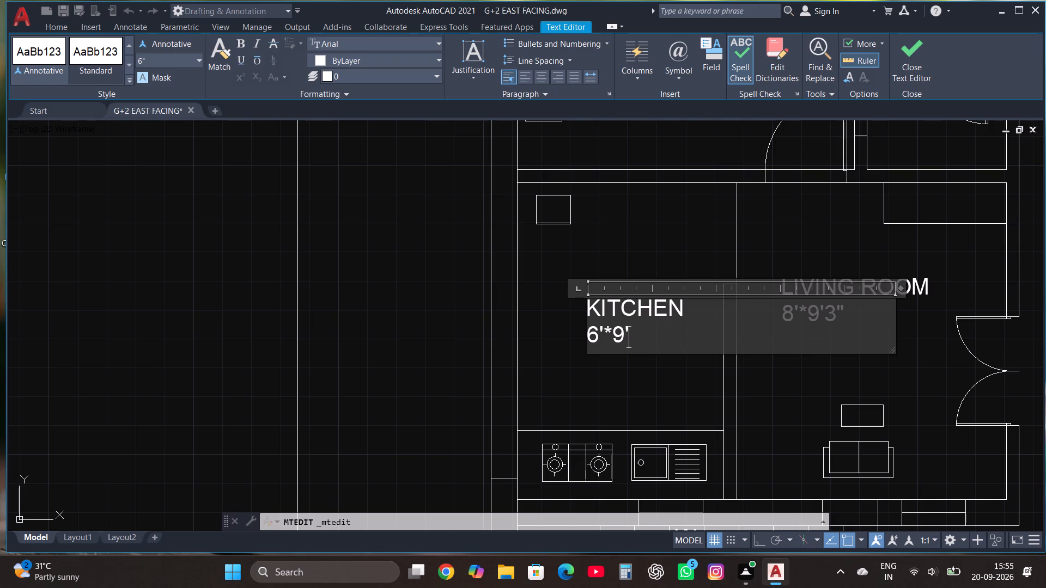
pyautogui.write('3"')
pyautogui.click(913, 52)
# Copy the second plan's lower KITCHEN label into the open area beside the staircase, above the MG label.
pyautogui.scroll(-3, 581, 344)
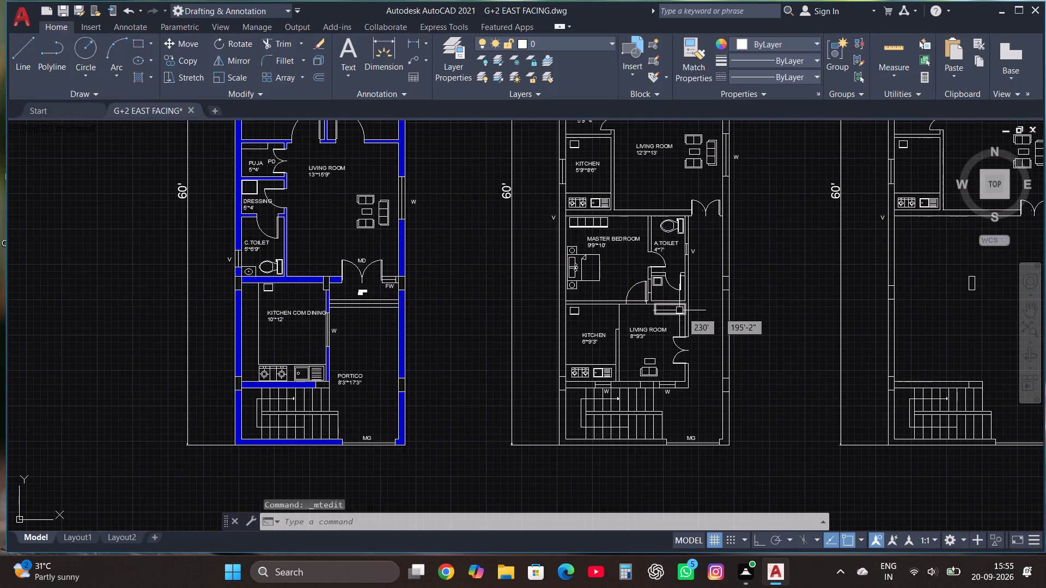
pyautogui.click(595, 339)
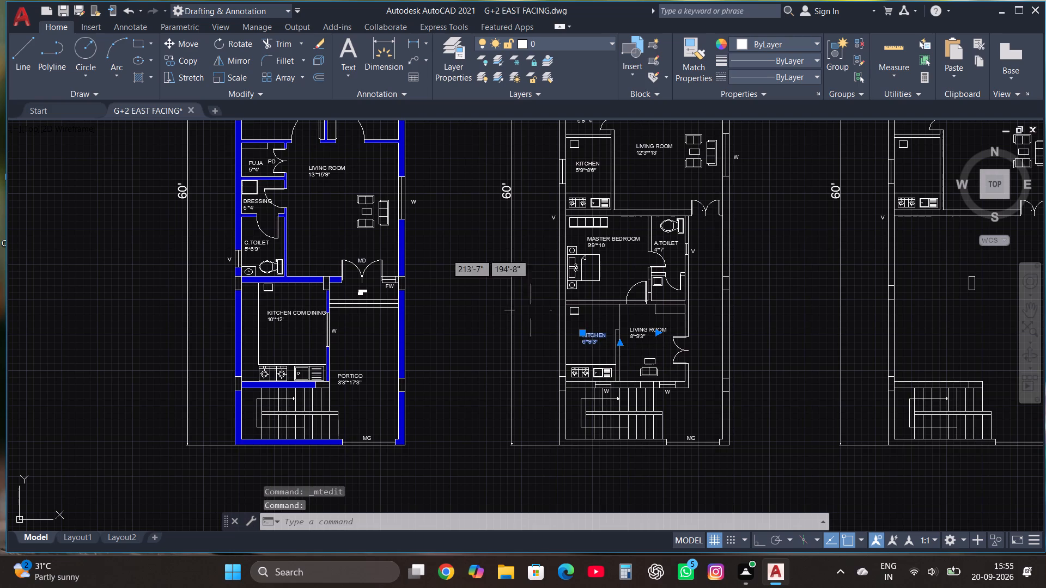
pyautogui.click(187, 60)
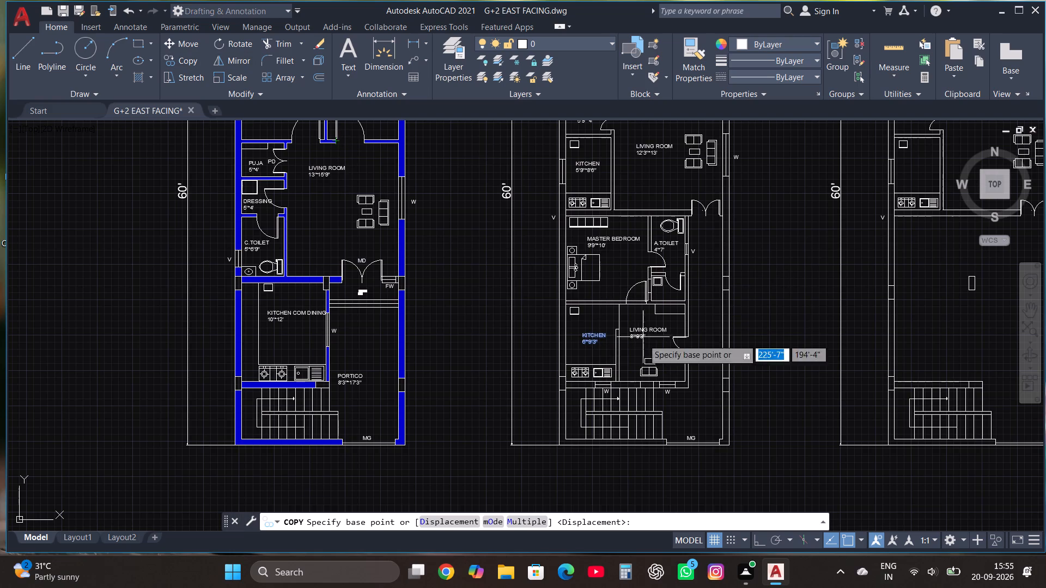
pyautogui.click(588, 338)
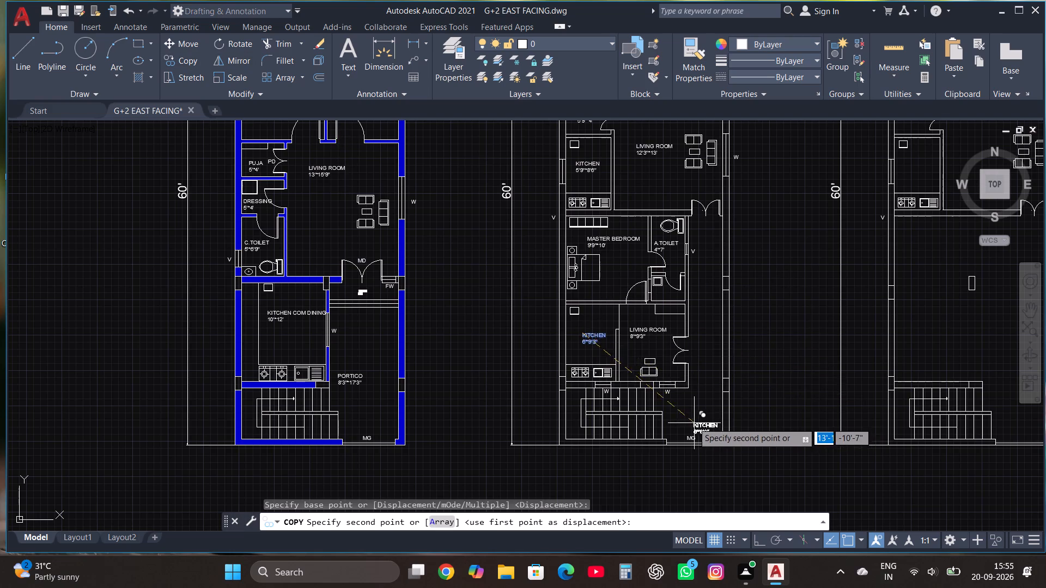
pyautogui.scroll(3, 693, 422)
pyautogui.click(649, 373)
# Rename the copied KITCHEN label beside the second plan's staircase to BALCONY.
pyautogui.click(654, 381)
pyautogui.rightClick(654, 381)
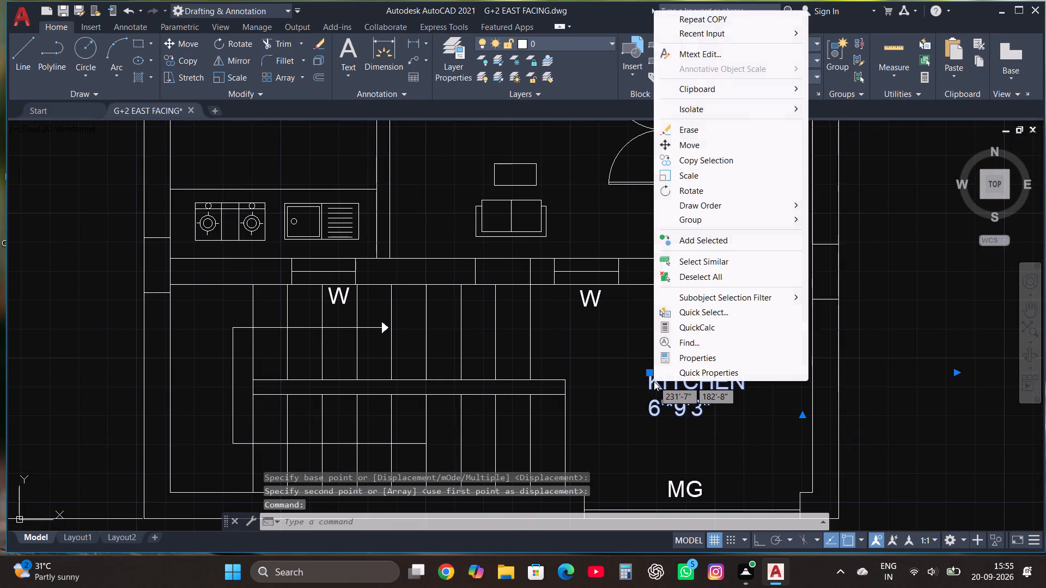
pyautogui.click(691, 55)
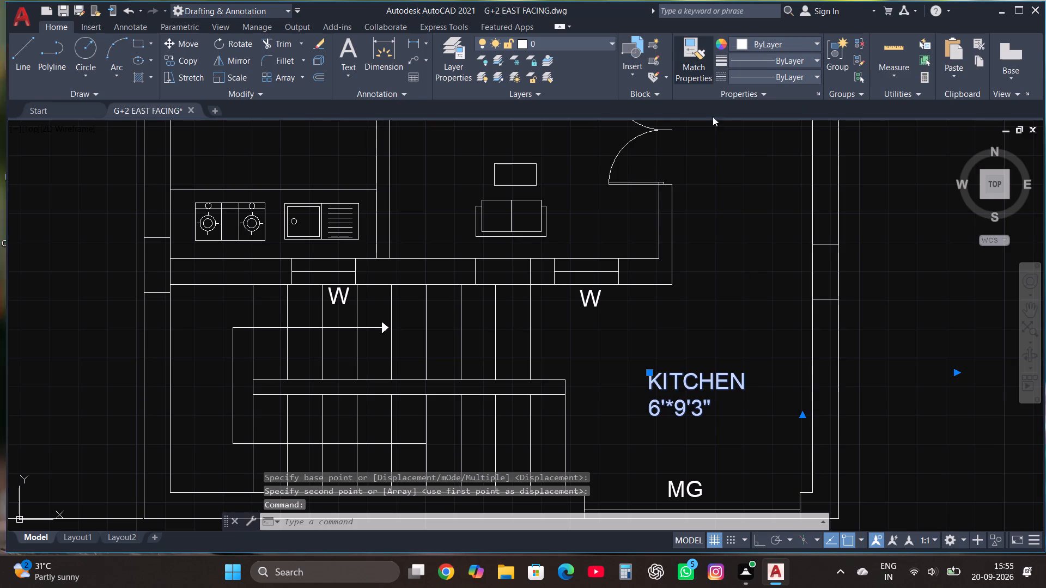
pyautogui.click(771, 388)
pyautogui.press('BackSpace')
pyautogui.press('BackSpace')
pyautogui.press('BackSpace')
pyautogui.press('BackSpace')
pyautogui.press('BackSpace')
pyautogui.press('BackSpace')
pyautogui.press('BackSpace')
pyautogui.press('BackSpace')
pyautogui.press('BackSpace')
pyautogui.press('BackSpace')
pyautogui.press('BackSpace')
pyautogui.press('BackSpace')
pyautogui.press('BackSpace')
pyautogui.press('BackSpace')
pyautogui.press('BackSpace')
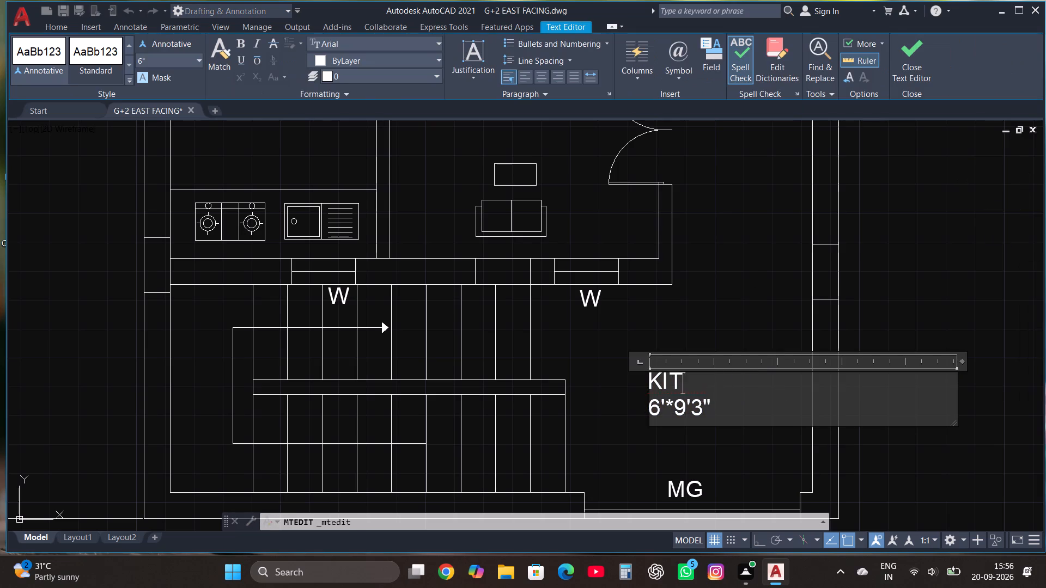
pyautogui.write('BALCONY')
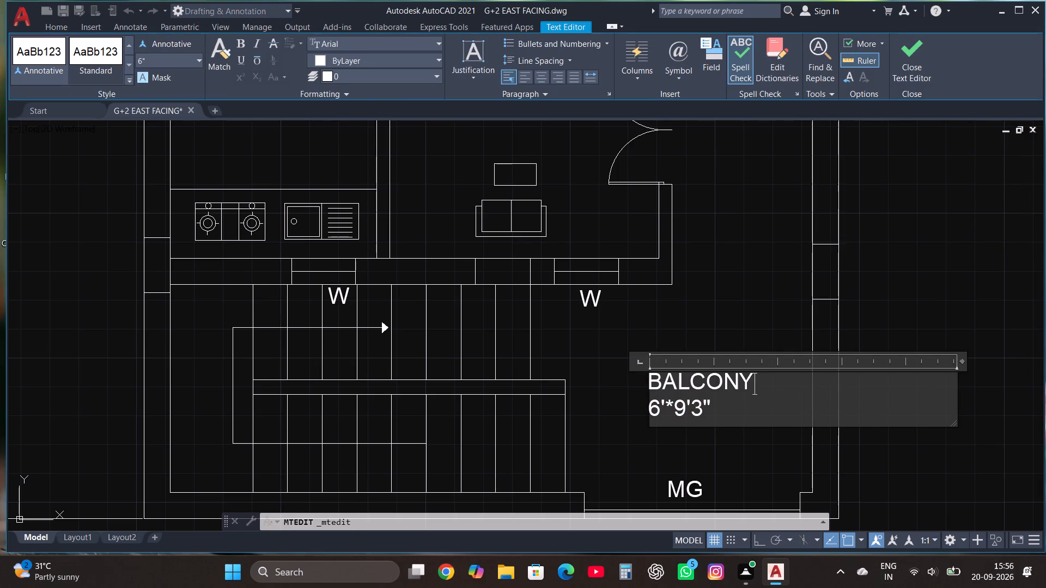
# Change the BALCONY label's size line to 7'6"*6'6" and finish the text edit.
pyautogui.click(765, 419)
pyautogui.press('BackSpace')
pyautogui.press('BackSpace')
pyautogui.press('BackSpace')
pyautogui.press('BackSpace')
pyautogui.press('BackSpace')
pyautogui.press('BackSpace')
pyautogui.press('BackSpace')
pyautogui.write("7'")
pyautogui.write('6"*')
pyautogui.write('6\'6"')
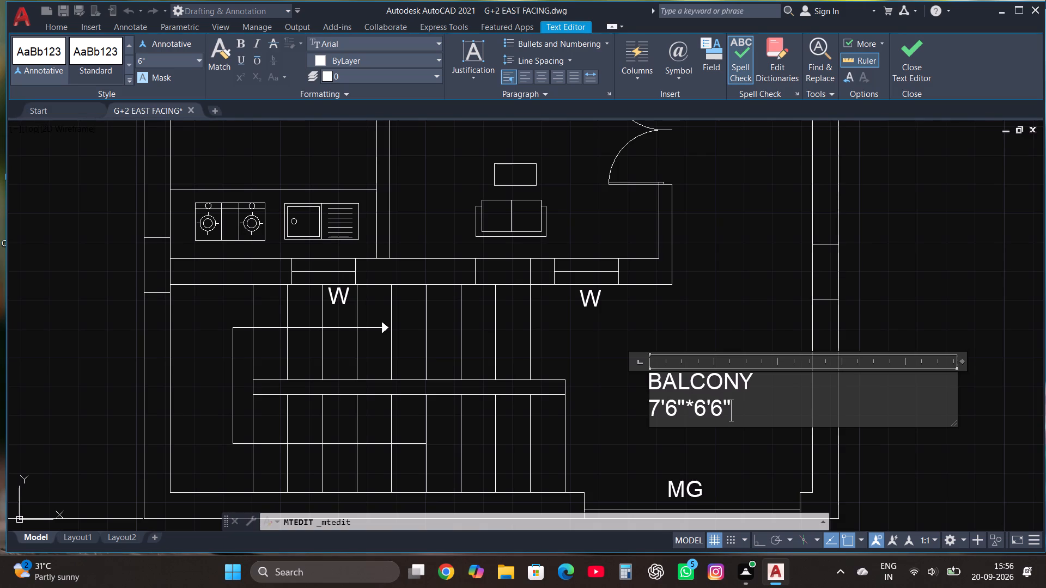
pyautogui.click(903, 56)
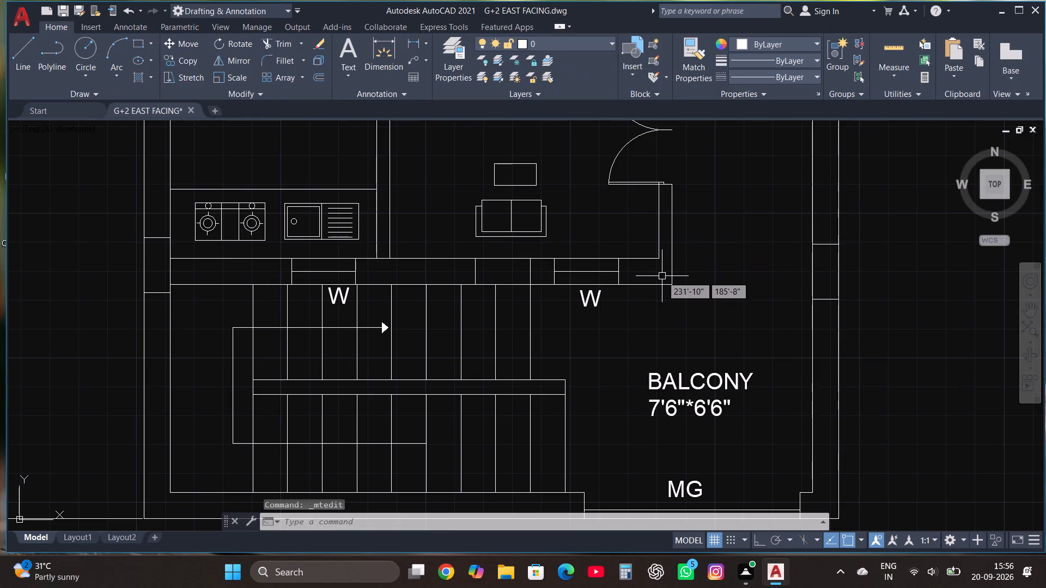
# Erase the MG label and the main gate line in the wall opening below the second plan's balcony.
pyautogui.scroll(-2, 653, 274)
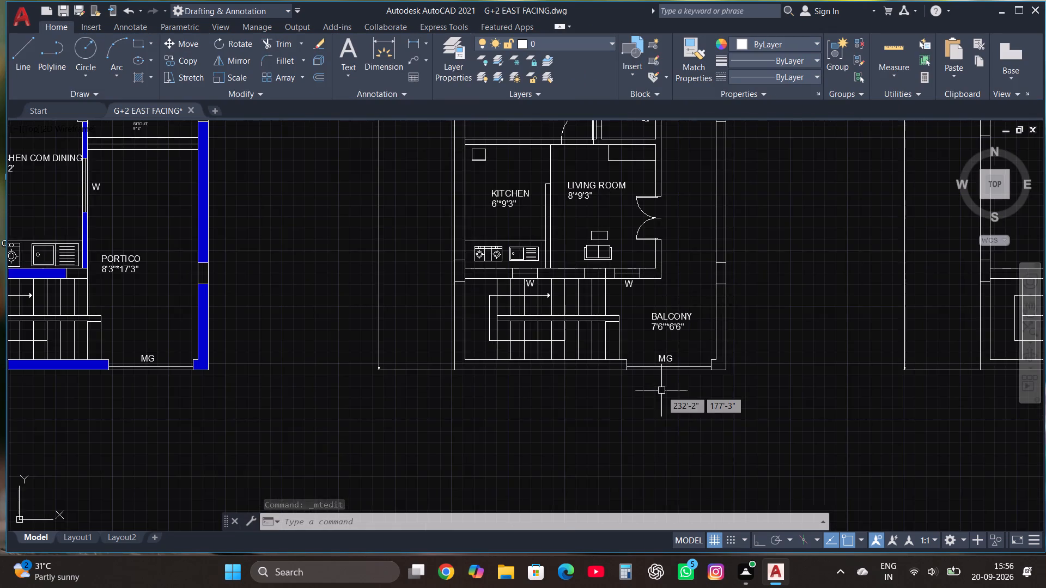
pyautogui.scroll(2, 661, 390)
pyautogui.click(672, 310)
pyautogui.press('Delete')
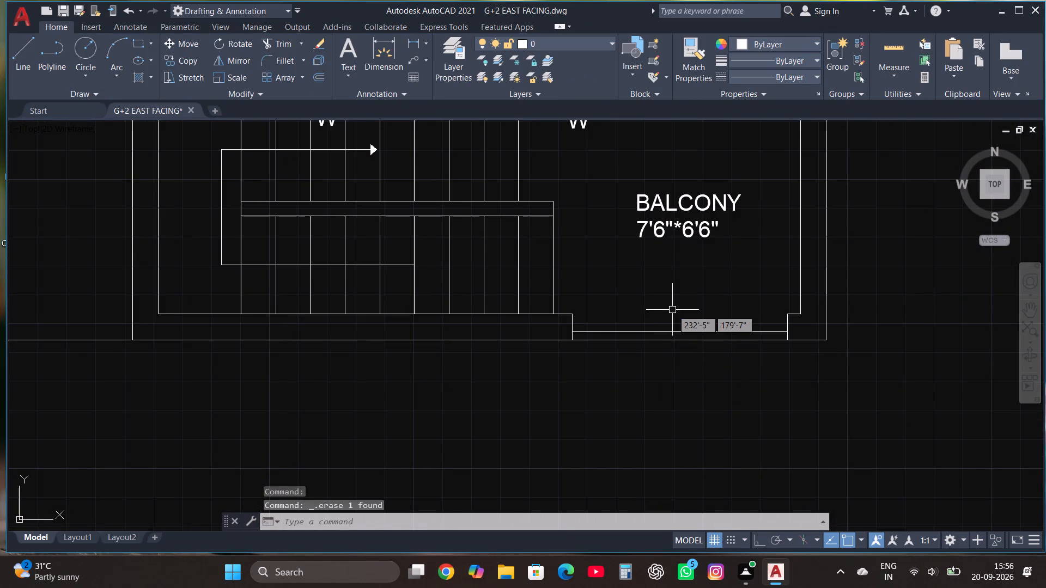
pyautogui.click(673, 333)
pyautogui.press('Delete')
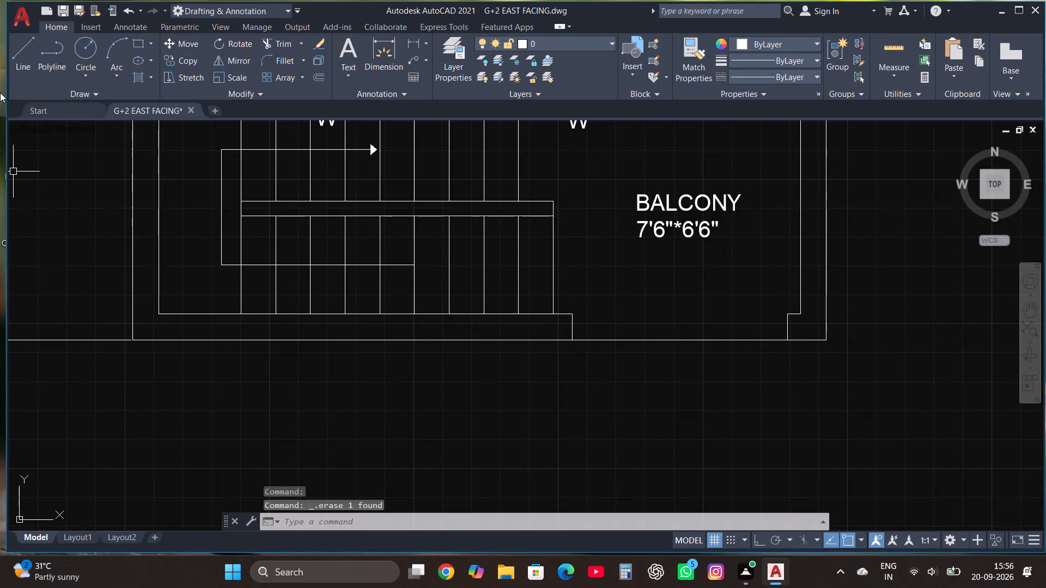
# With Ortho on, draw a 6'-3" horizontal line closing the inner wall face across the former gate opening below the balcony.
pyautogui.click(17, 54)
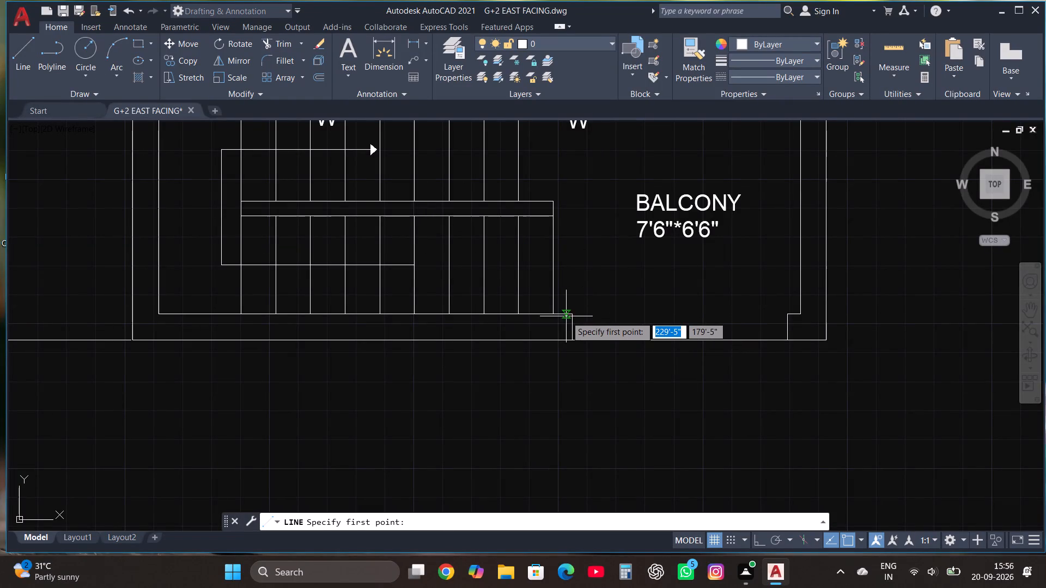
pyautogui.click(573, 315)
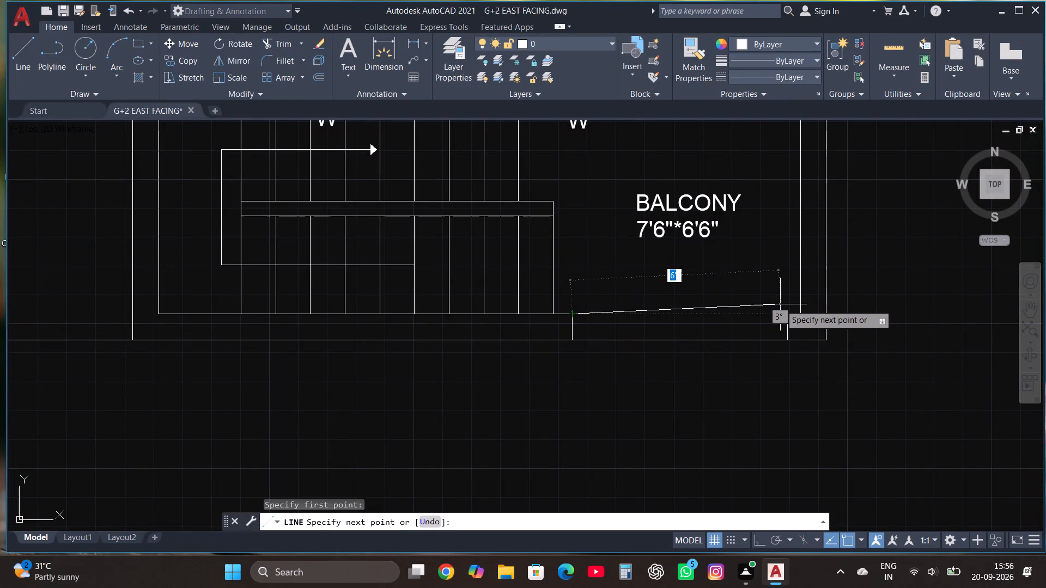
pyautogui.press('F8')
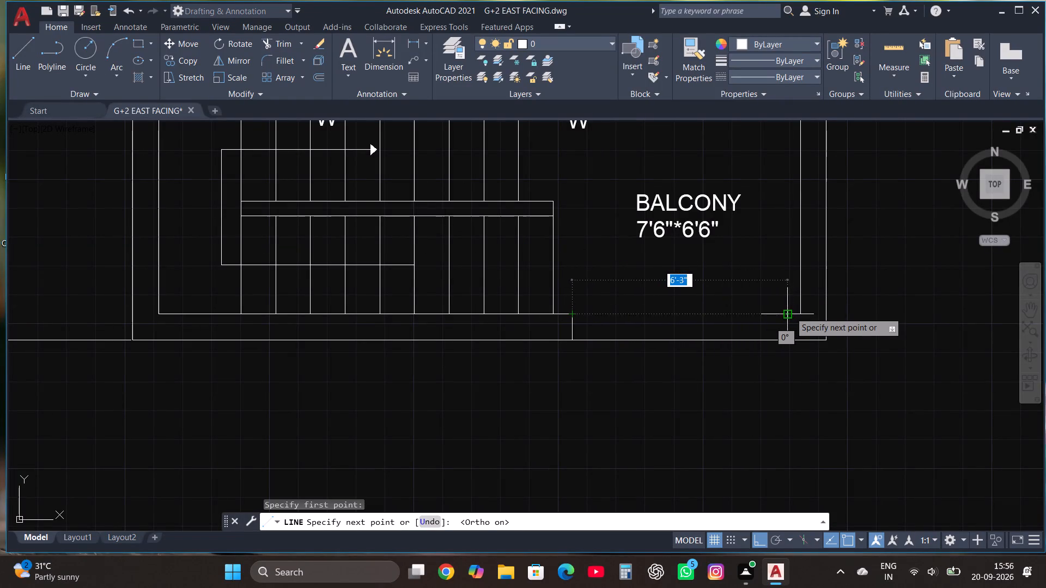
pyautogui.scroll(3, 790, 312)
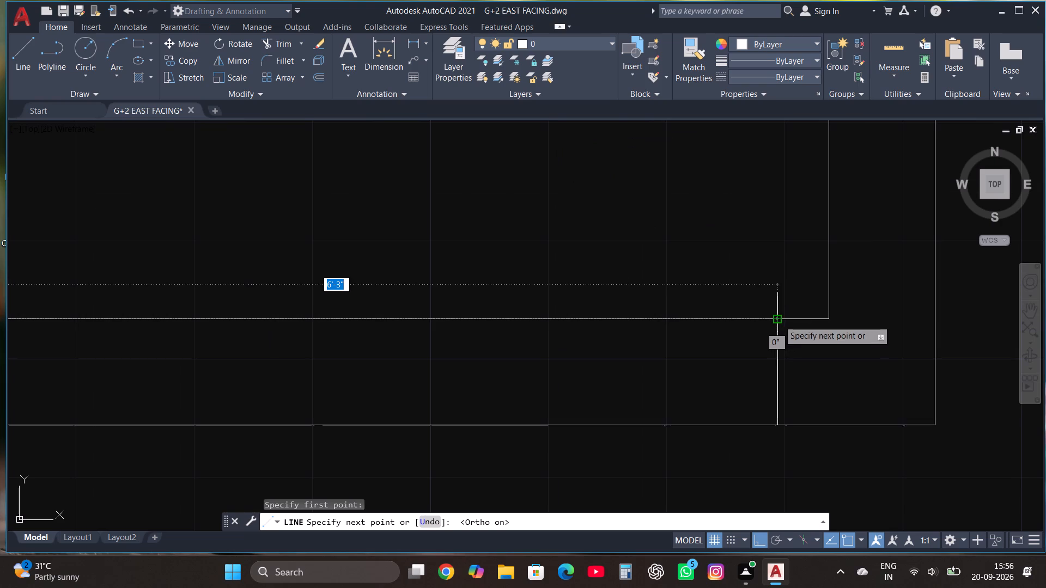
pyautogui.click(779, 320)
pyautogui.press('Escape')
# Trim away the two short vertical jamb lines of the former gate opening in the second plan's bottom wall.
pyautogui.scroll(-2, 662, 268)
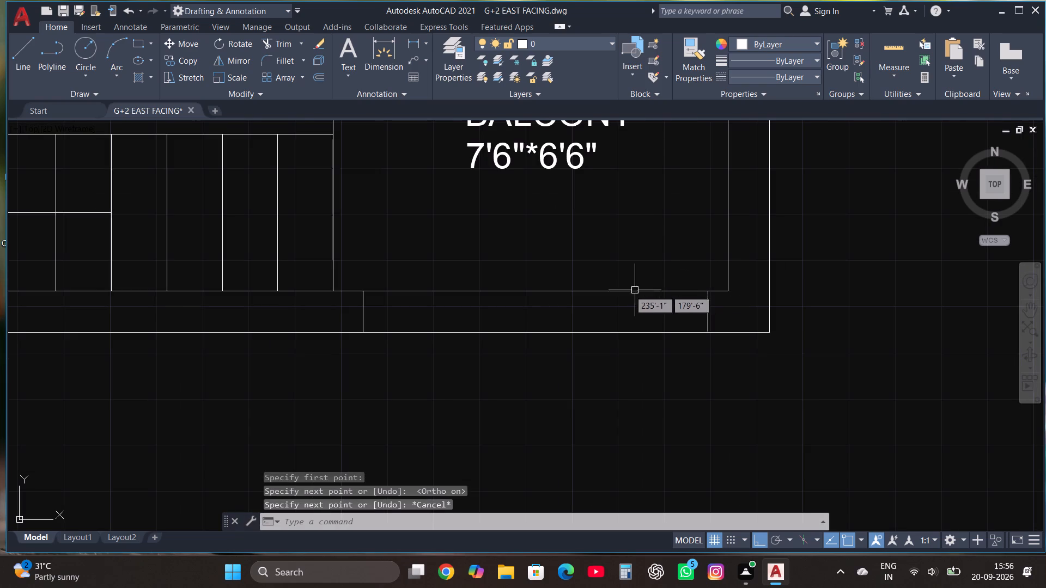
pyautogui.click(288, 42)
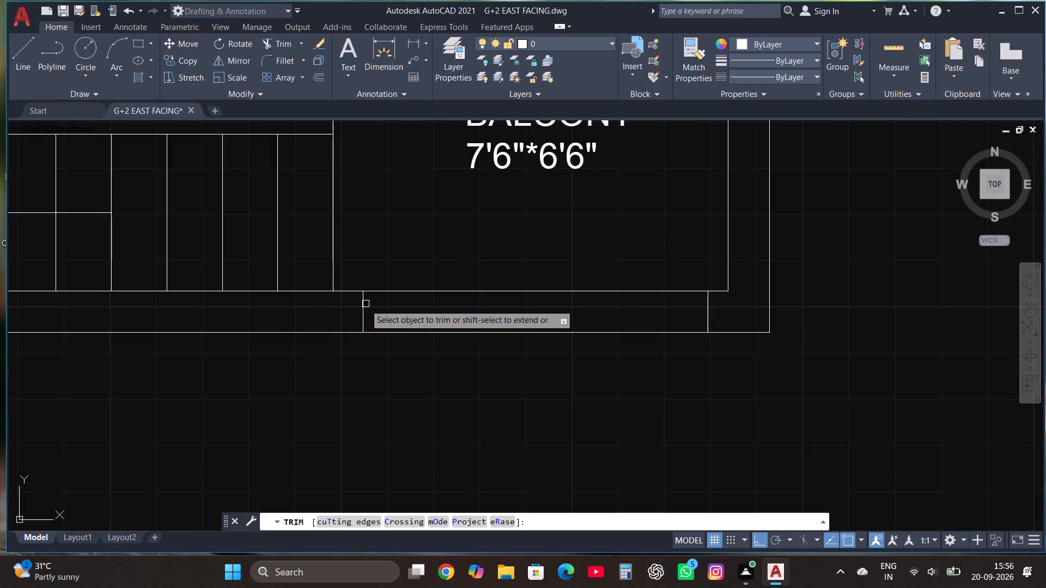
pyautogui.click(334, 317)
pyautogui.click(715, 303)
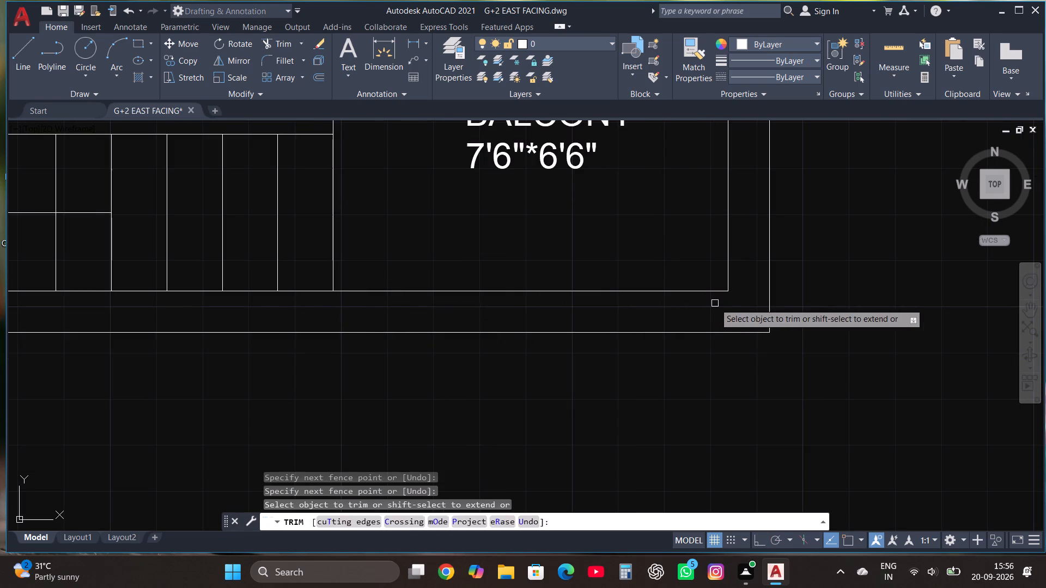
pyautogui.press('Escape')
# Copy the second plan's MASTER BEDROOM 9'9"*15'6" label horizontally into the third plan's master bedroom.
pyautogui.scroll(-3, 665, 402)
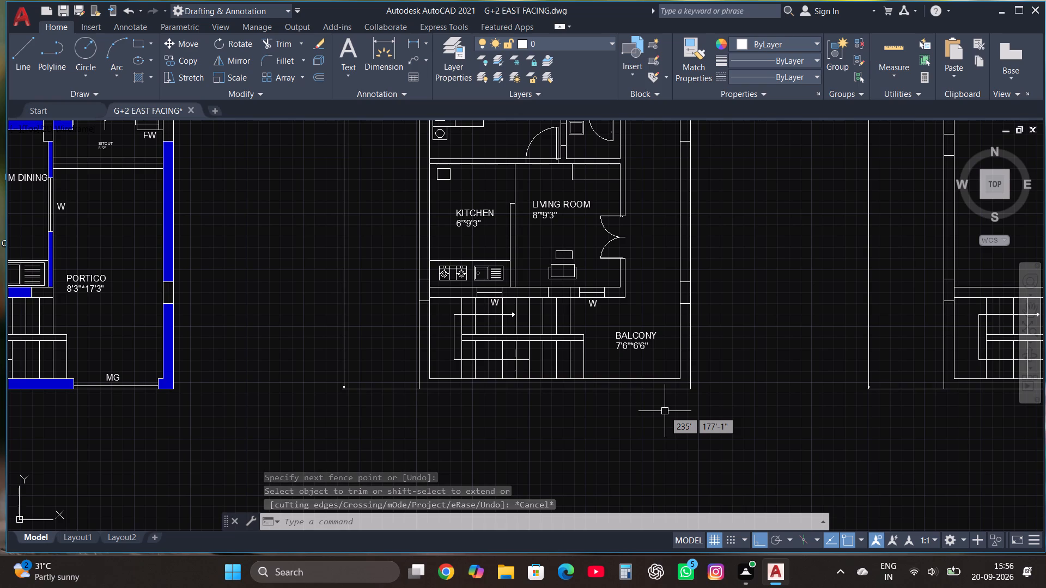
pyautogui.scroll(-2, 665, 411)
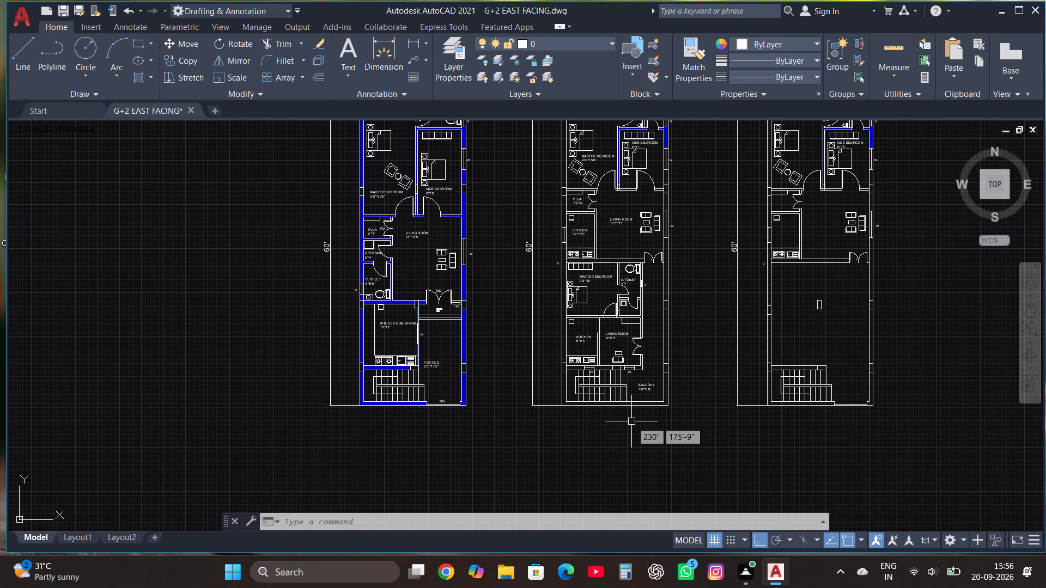
pyautogui.scroll(-4, 644, 493)
pyautogui.scroll(1, 665, 426)
pyautogui.scroll(4, 640, 471)
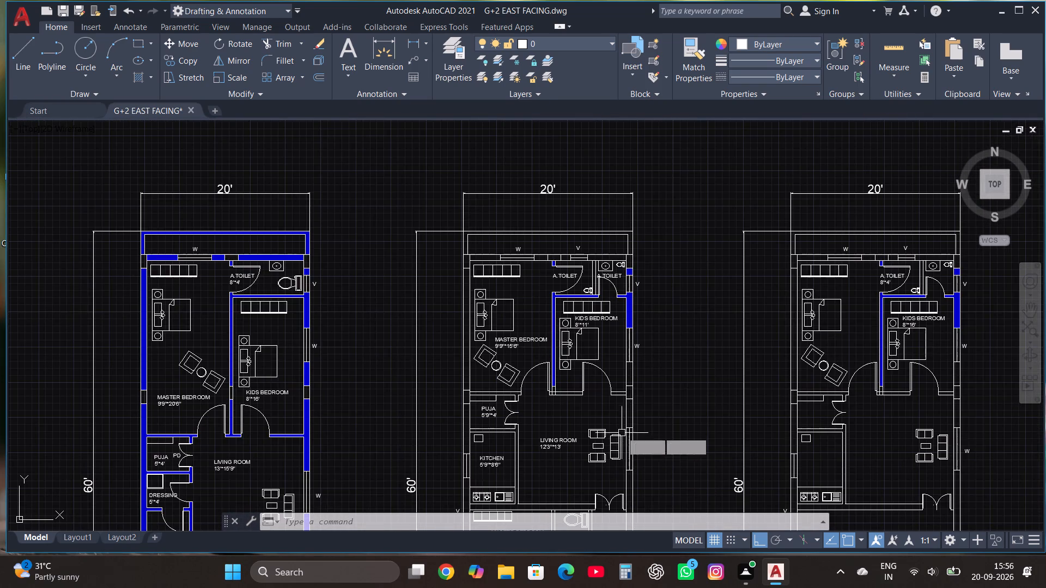
pyautogui.scroll(1, 571, 355)
pyautogui.click(482, 341)
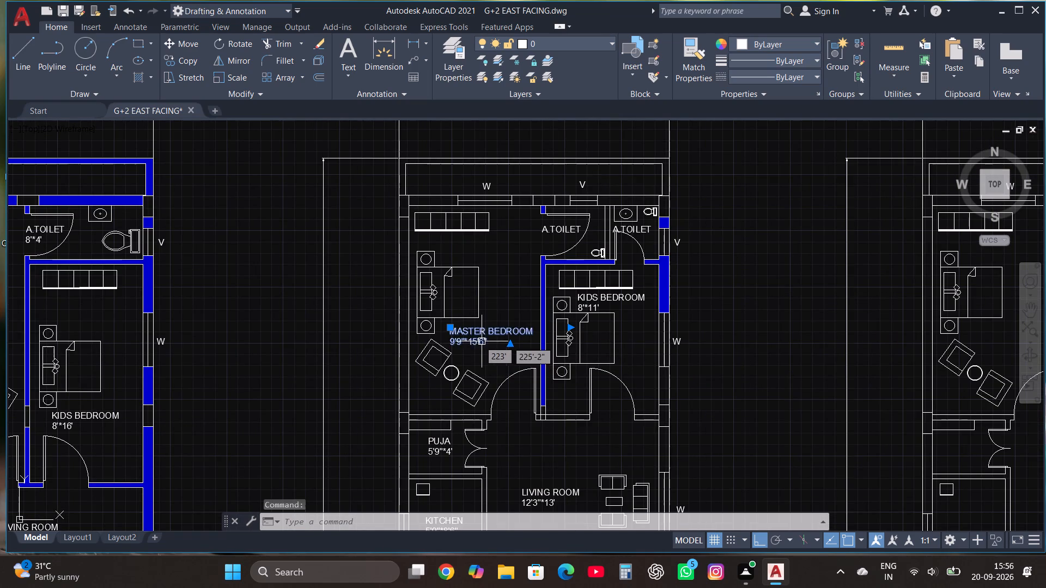
pyautogui.click(188, 63)
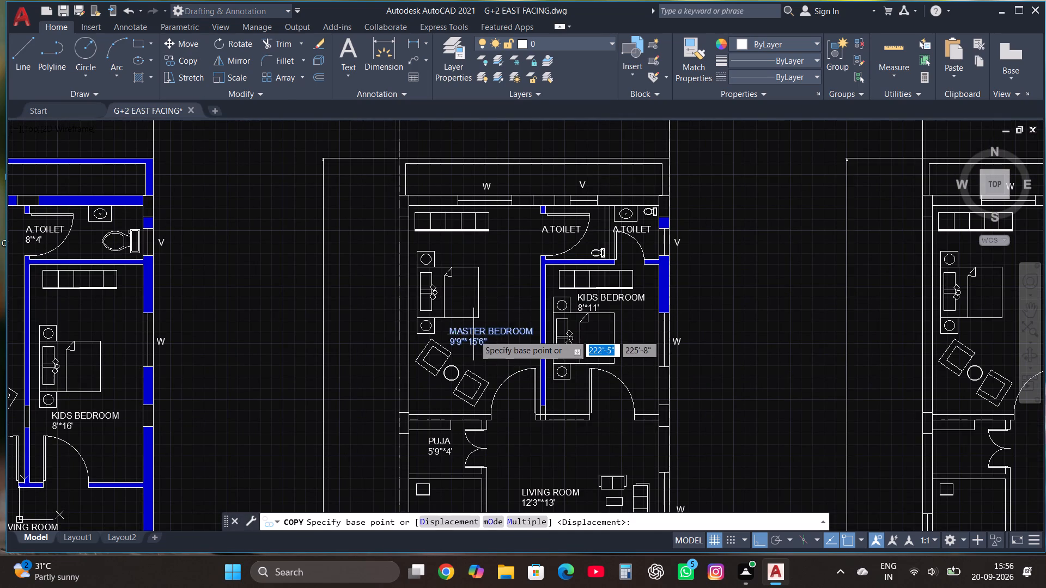
pyautogui.click(473, 339)
pyautogui.scroll(-1, 563, 353)
pyautogui.scroll(-1, 676, 354)
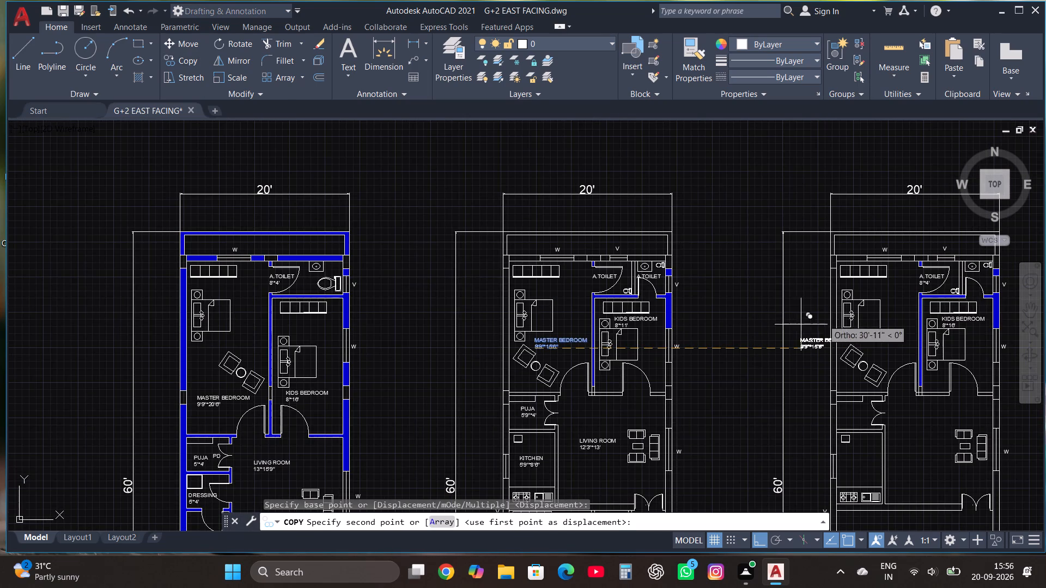
pyautogui.scroll(1, 884, 288)
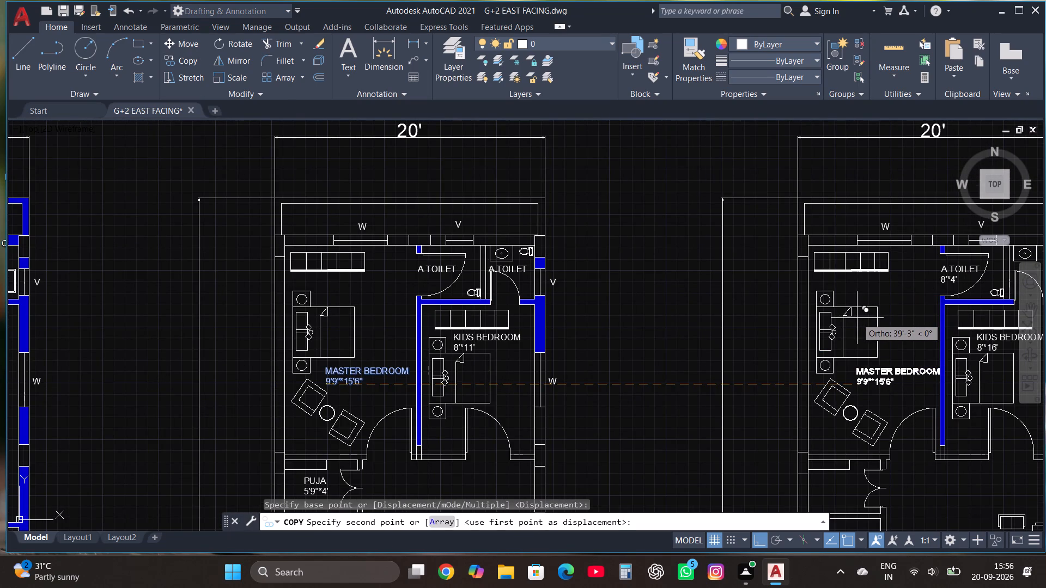
pyautogui.click(852, 318)
# With Ortho off, move the third plan's MASTER BEDROOM label down about 5' to clear the bed.
pyautogui.click(886, 308)
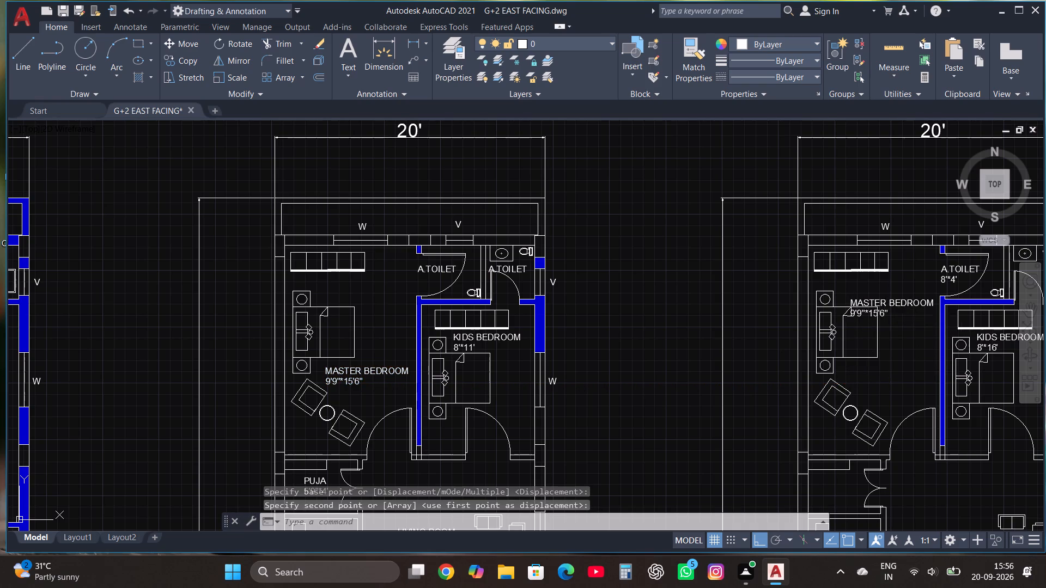
pyautogui.press('F8')
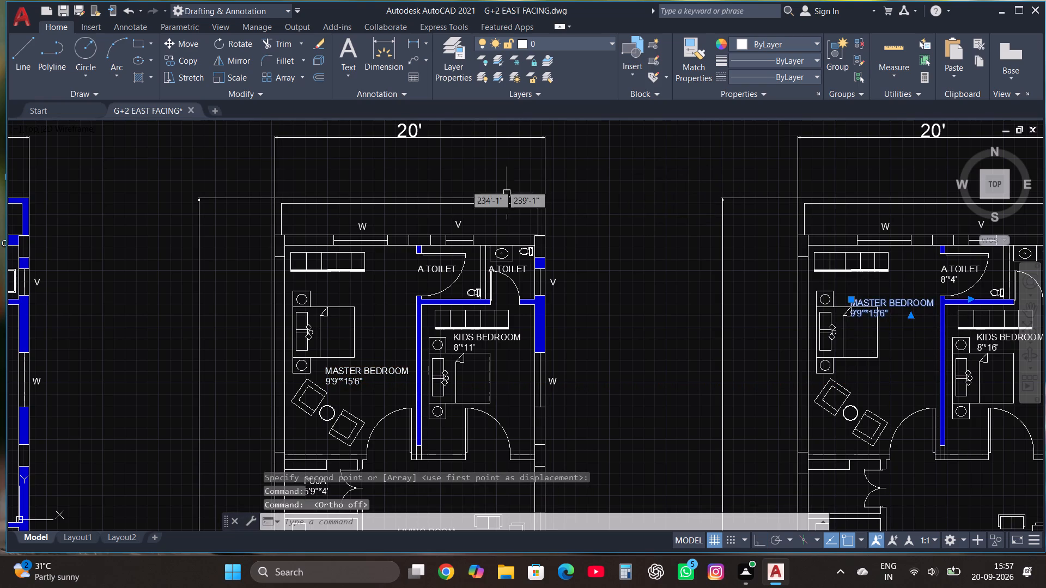
pyautogui.click(192, 46)
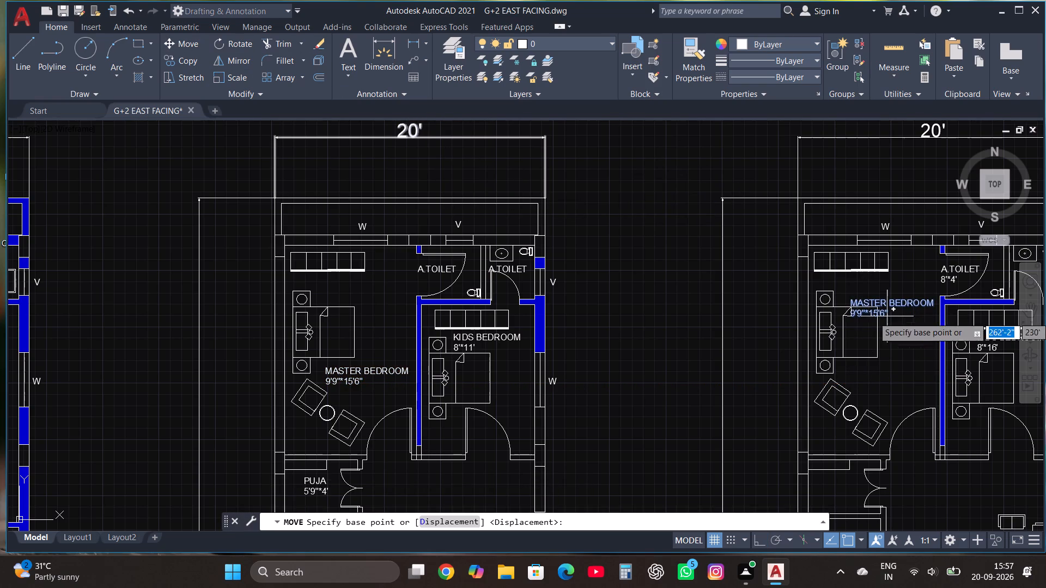
pyautogui.click(898, 310)
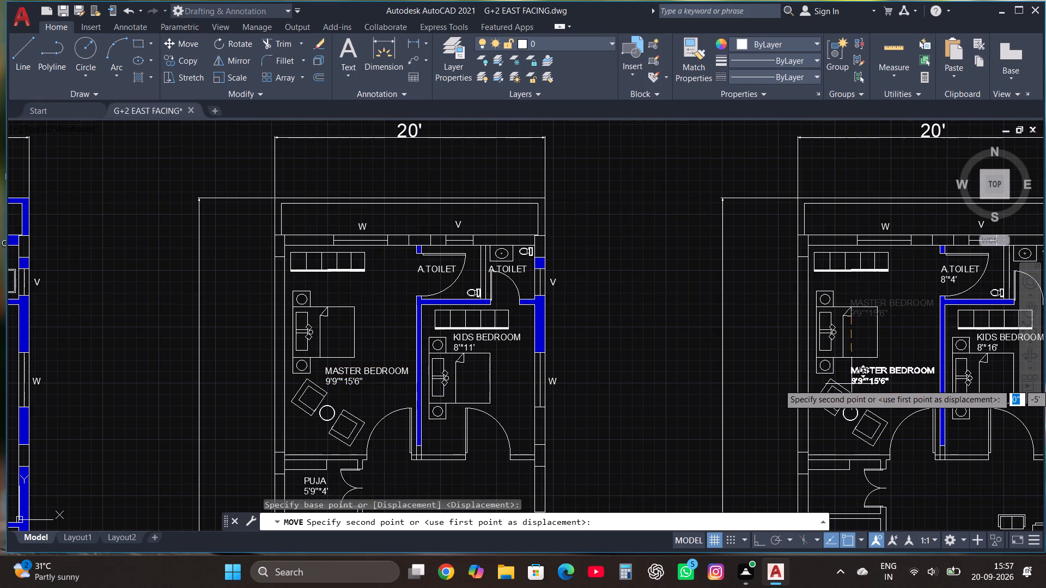
pyautogui.click(852, 384)
# Copy the second plan's A.TOILET label into the third plan's toilet with the washbasin, above the kids bedroom door.
pyautogui.click(444, 268)
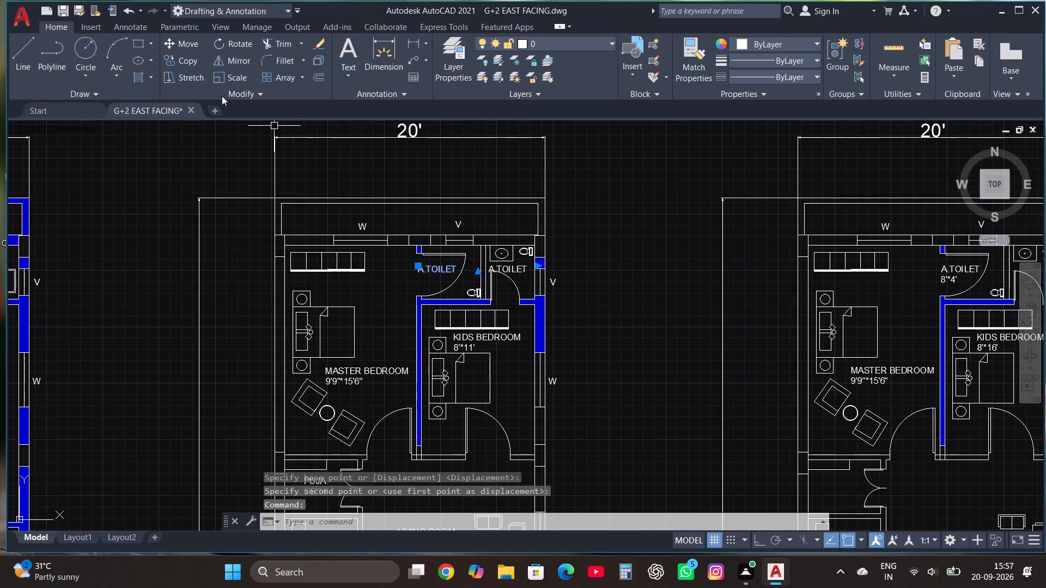
pyautogui.click(188, 56)
pyautogui.click(428, 274)
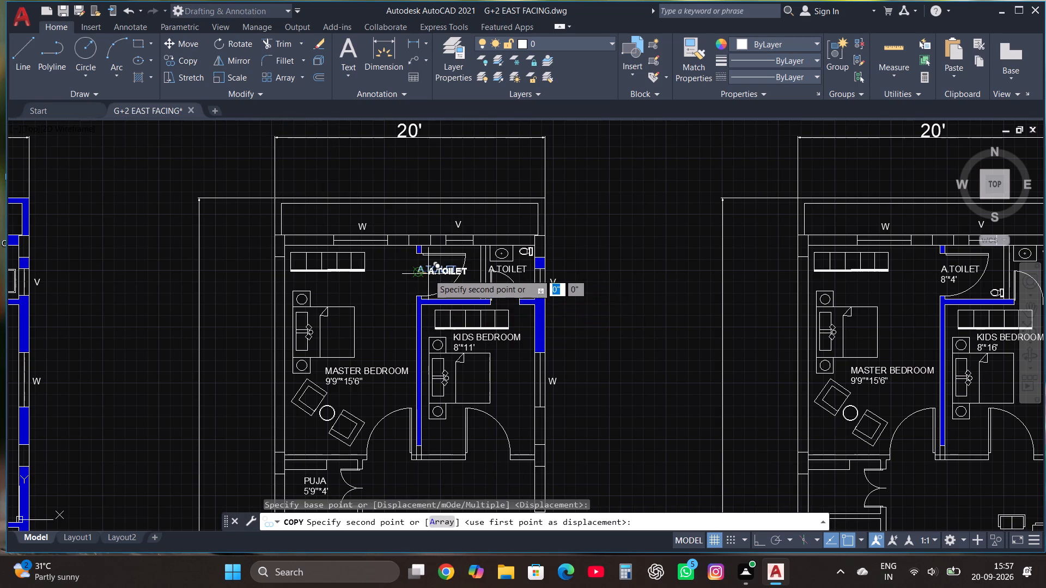
pyautogui.scroll(-2, 439, 299)
pyautogui.scroll(6, 680, 305)
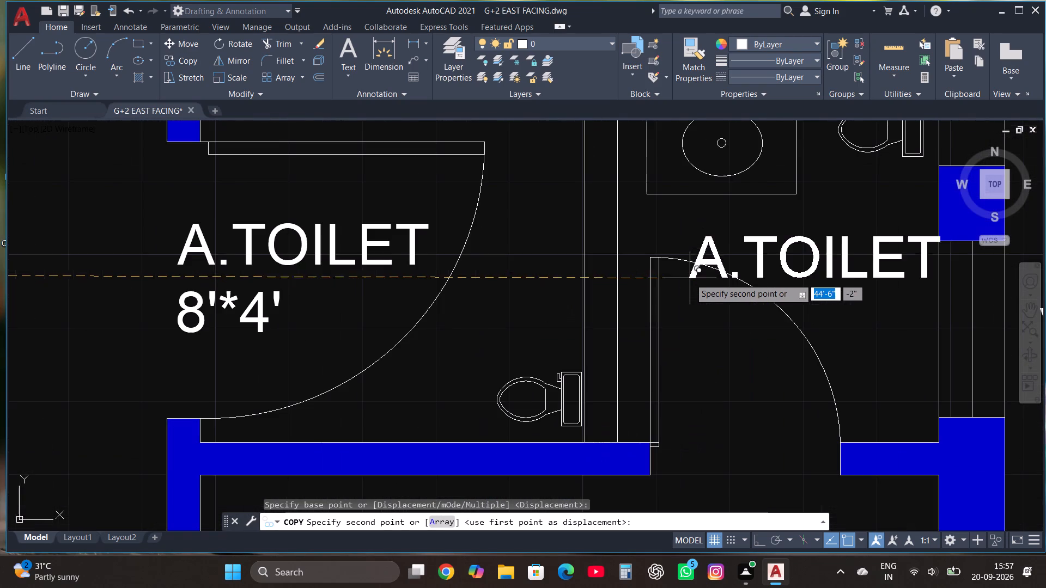
pyautogui.click(672, 251)
# Remove the 8'*4' size line from the third plan's original A.TOILET label and finish the text edit.
pyautogui.scroll(-2, 697, 240)
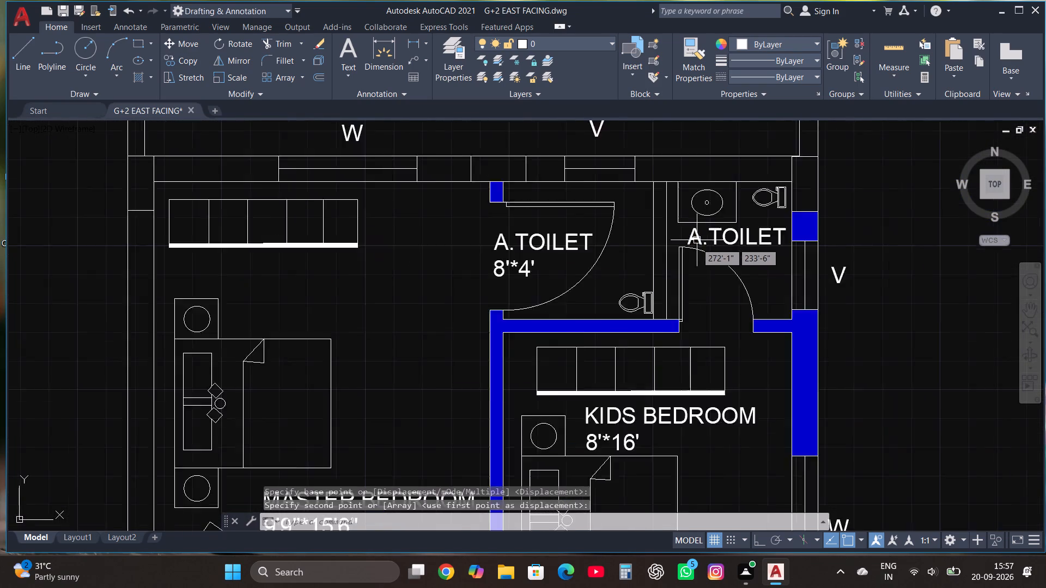
pyautogui.scroll(-2, 696, 243)
pyautogui.scroll(1, 617, 266)
pyautogui.click(620, 255)
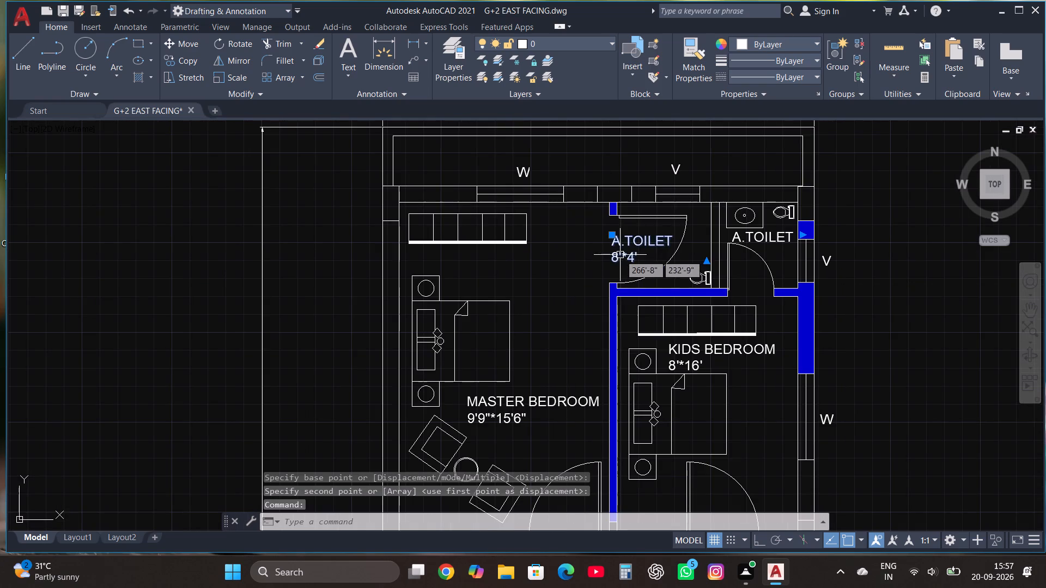
pyautogui.rightClick(620, 255)
pyautogui.click(685, 227)
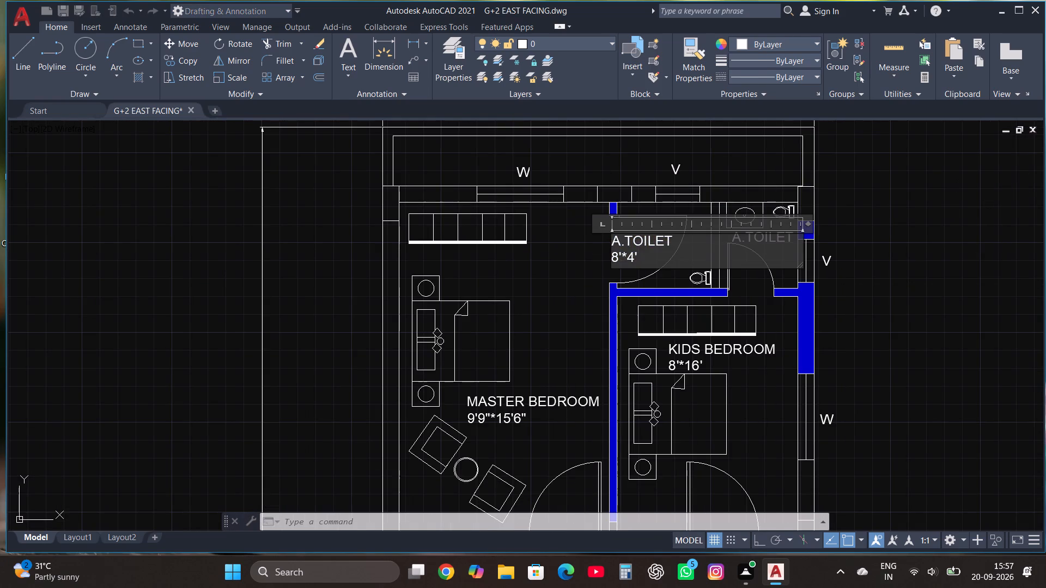
pyautogui.click(644, 254)
pyautogui.press('BackSpace')
pyautogui.press('BackSpace')
pyautogui.press('BackSpace')
pyautogui.press('BackSpace')
pyautogui.press('BackSpace')
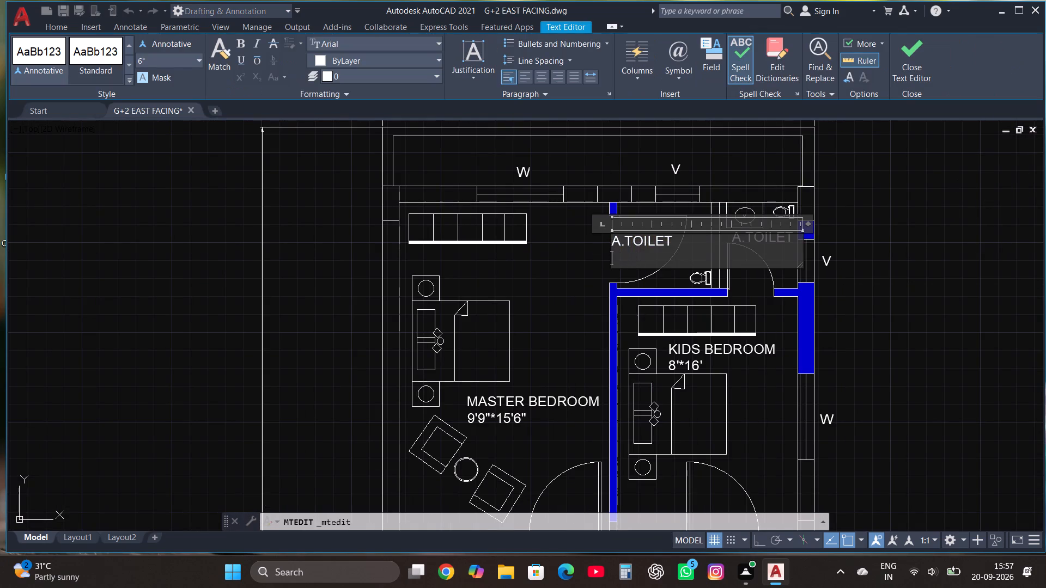
pyautogui.click(905, 54)
# Change the third plan's KIDS BEDROOM size line to 8'*11' and finish the text edit.
pyautogui.scroll(-3, 856, 143)
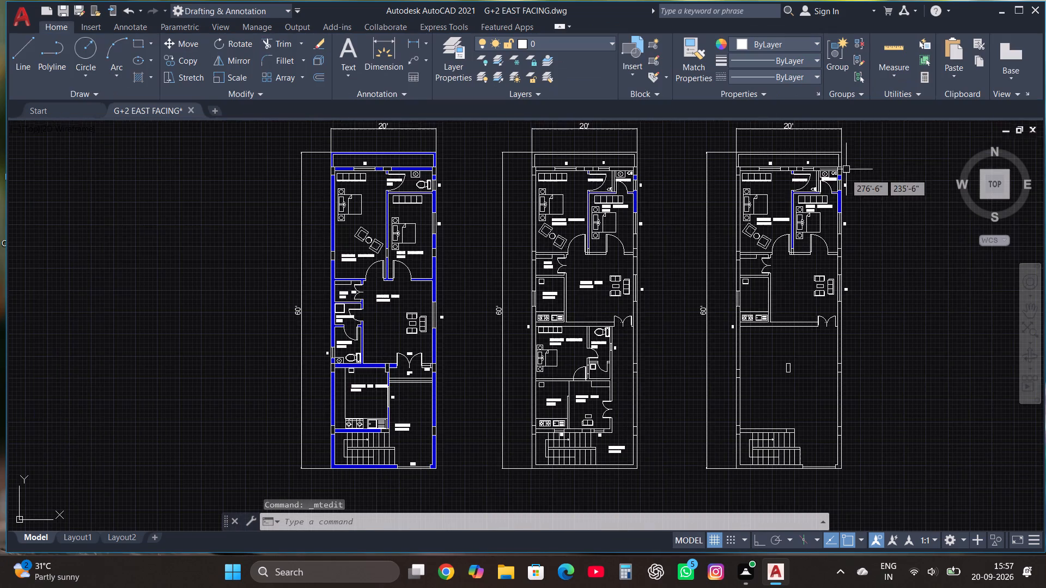
pyautogui.scroll(1, 810, 206)
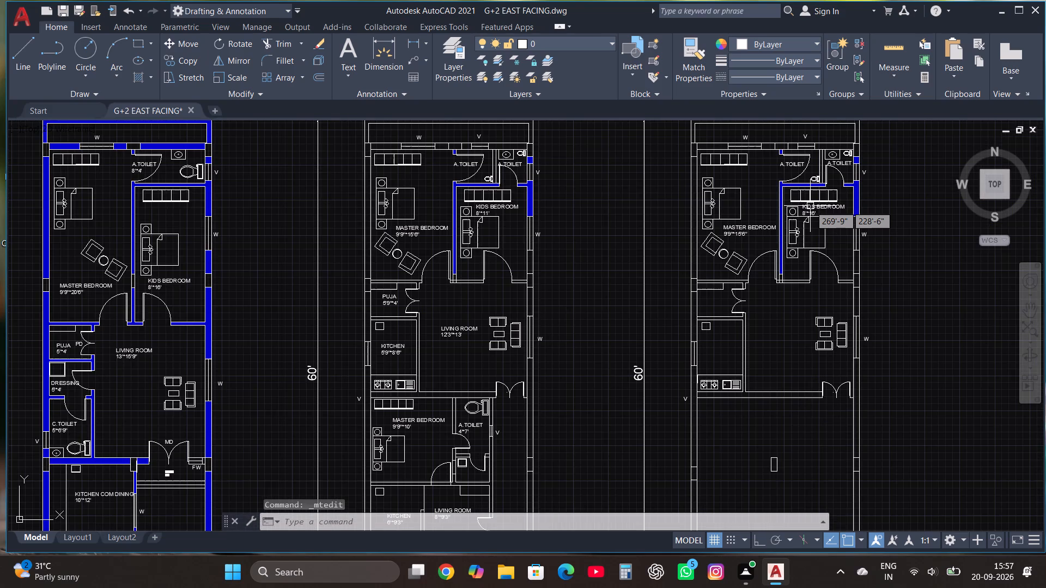
pyautogui.scroll(1, 810, 206)
pyautogui.doubleClick(810, 206)
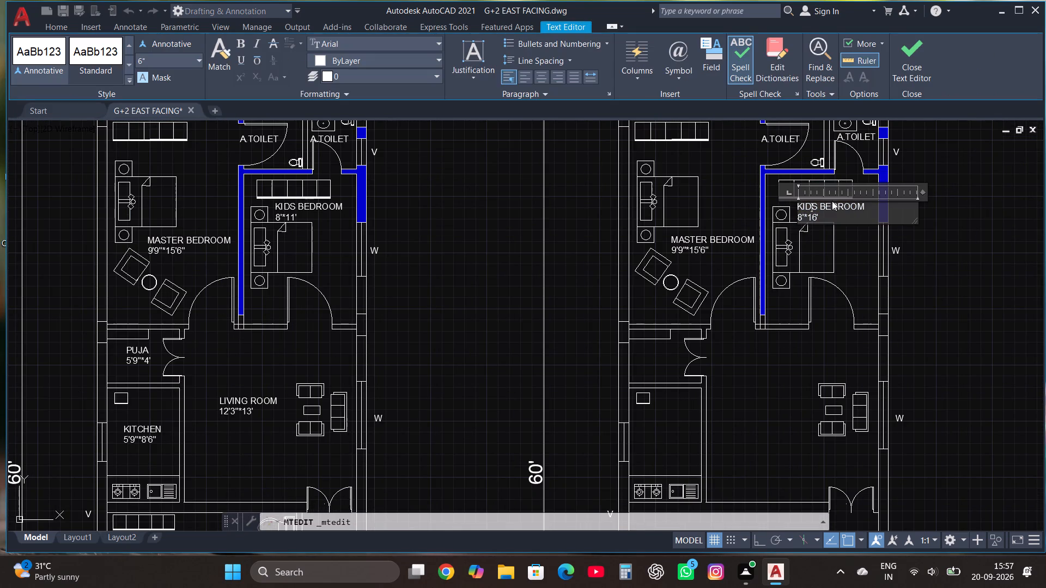
pyautogui.click(827, 216)
pyautogui.press('BackSpace')
pyautogui.press('BackSpace')
pyautogui.write("1'")
pyautogui.click(902, 63)
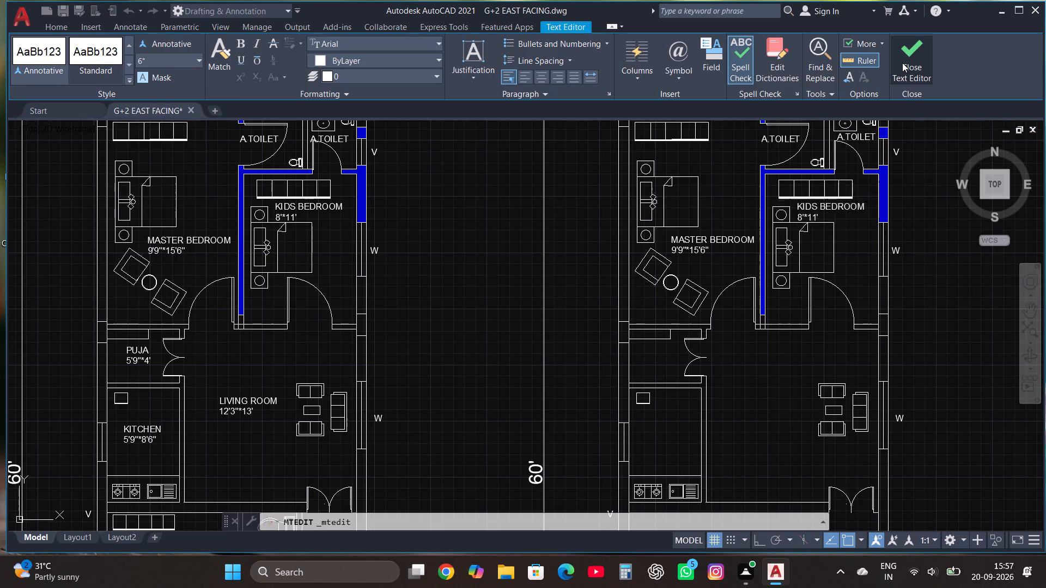
# Copy the second plan's PUJA 5'9"*4' label into the third plan's puja room.
pyautogui.scroll(-1, 746, 307)
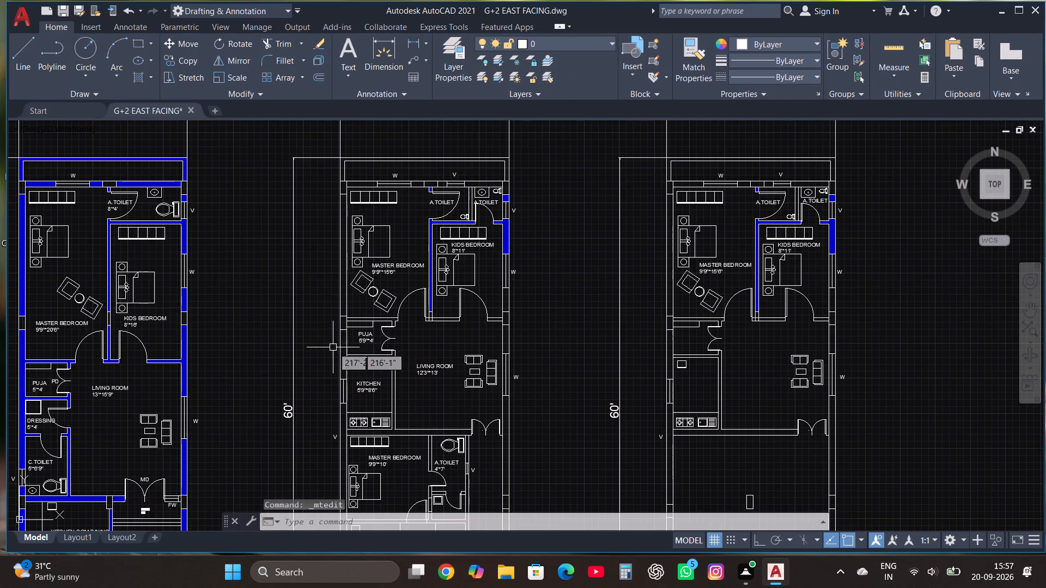
pyautogui.click(366, 335)
pyautogui.click(192, 59)
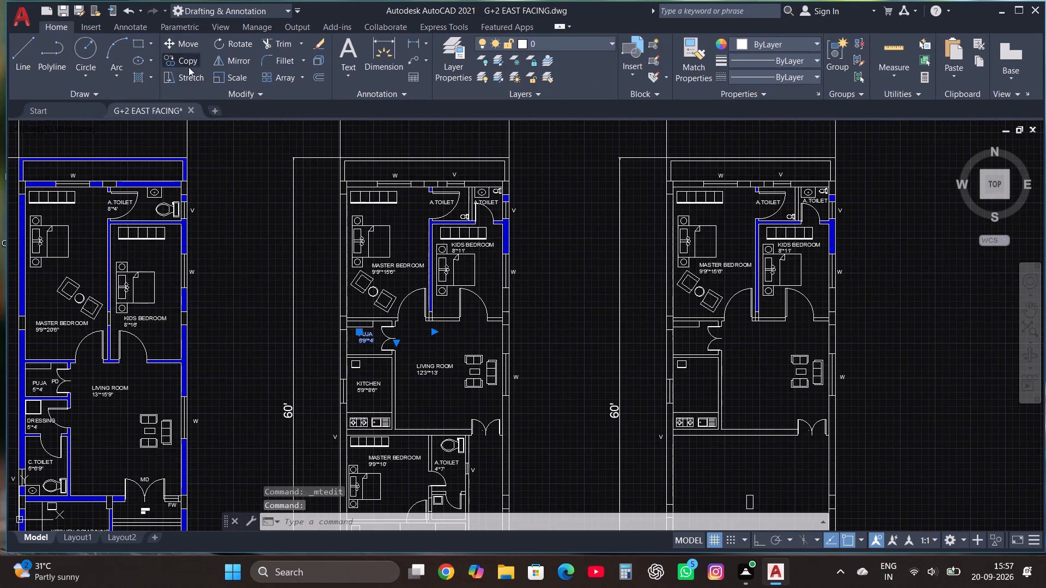
pyautogui.click(372, 339)
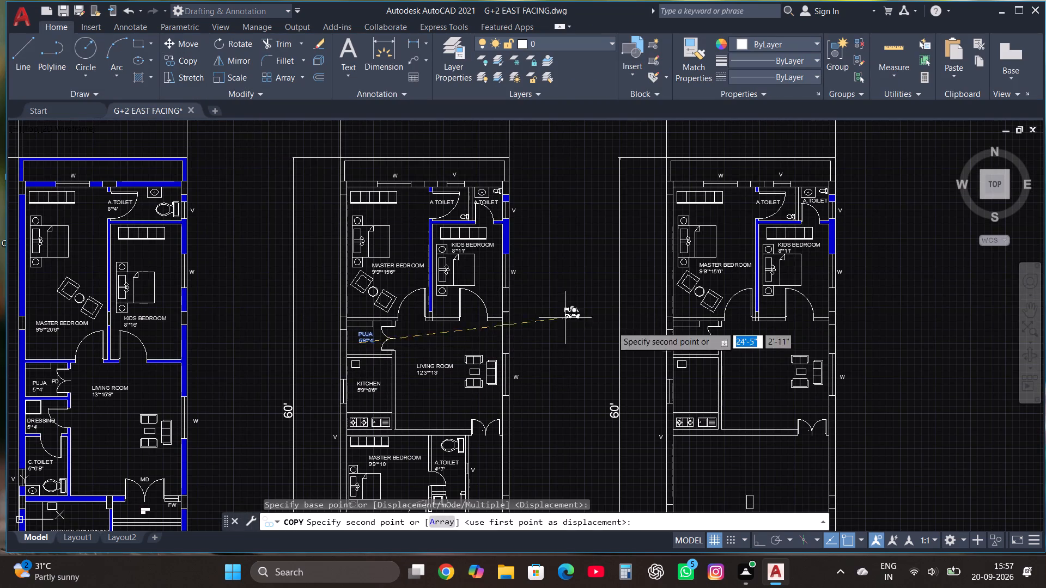
pyautogui.click(684, 344)
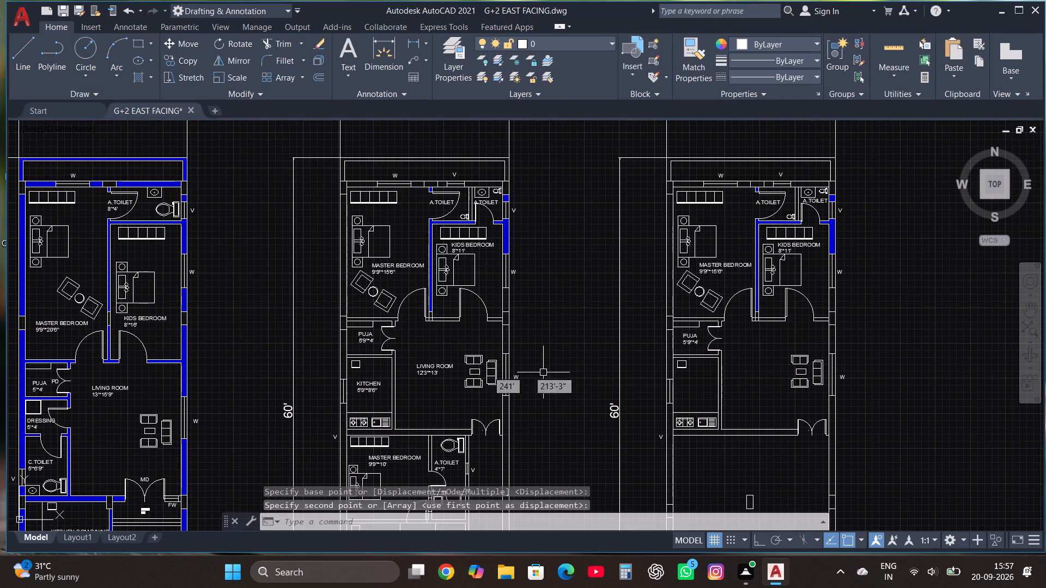
# Copy the second plan's KITCHEN 5'9"*8'6" label into the third plan's kitchen.
pyautogui.click(369, 385)
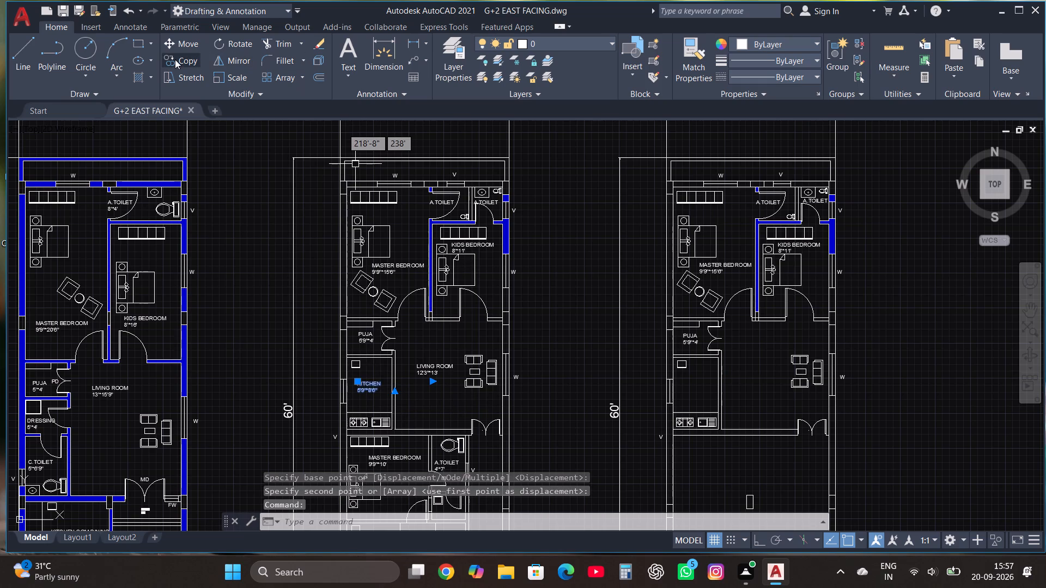
pyautogui.click(175, 59)
pyautogui.click(360, 385)
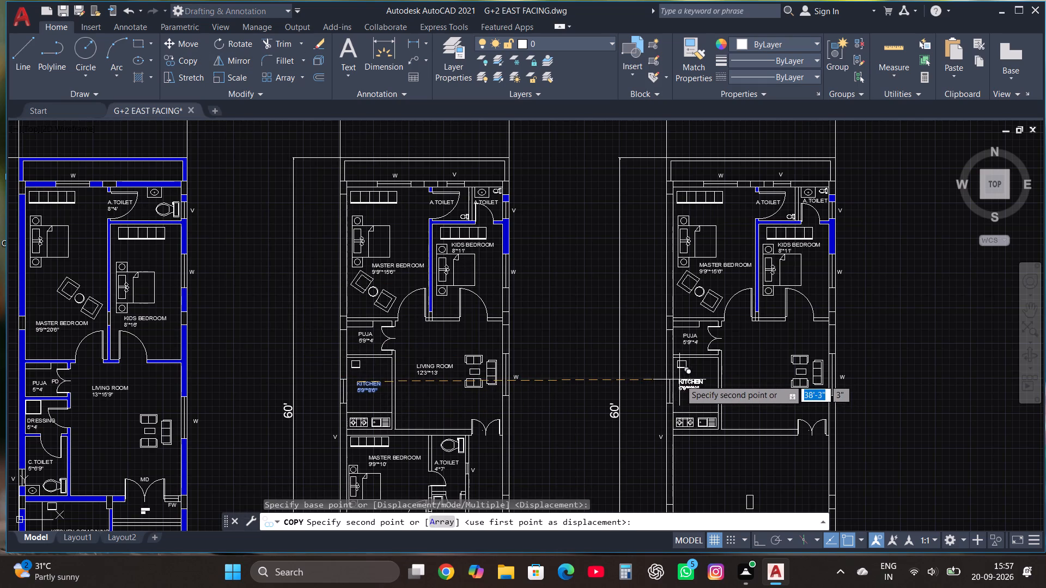
pyautogui.click(680, 379)
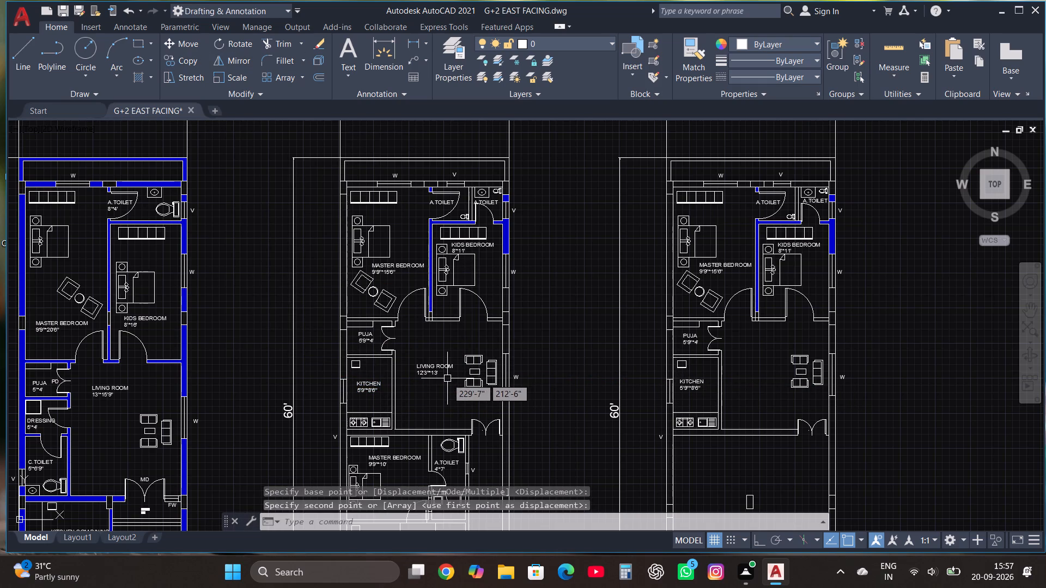
# Copy the second plan's upper LIVING ROOM 12'3"*13' label into the third plan's living room beside the sofas.
pyautogui.click(447, 378)
pyautogui.click(424, 354)
pyautogui.click(190, 64)
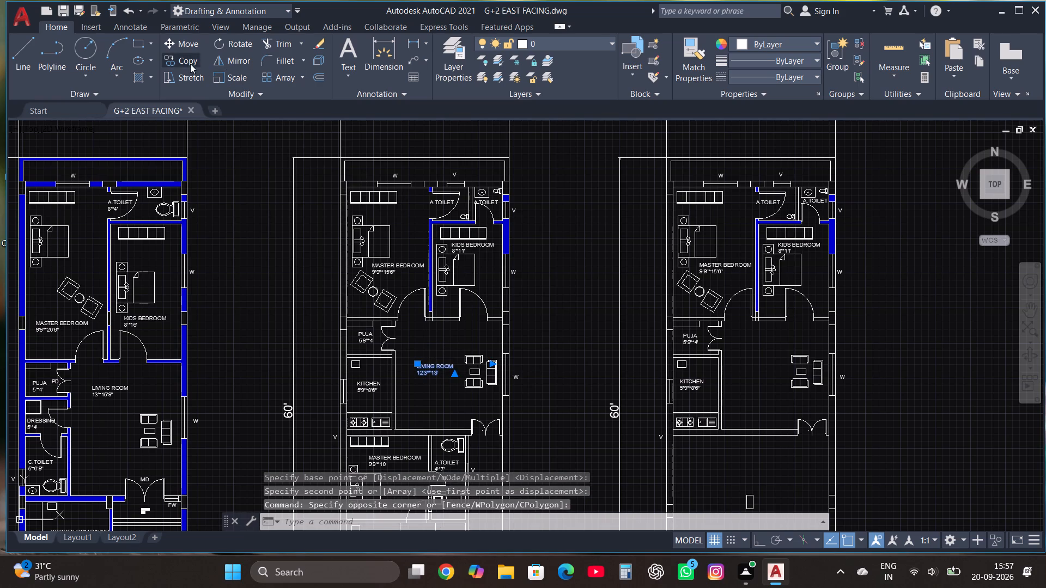
pyautogui.click(434, 364)
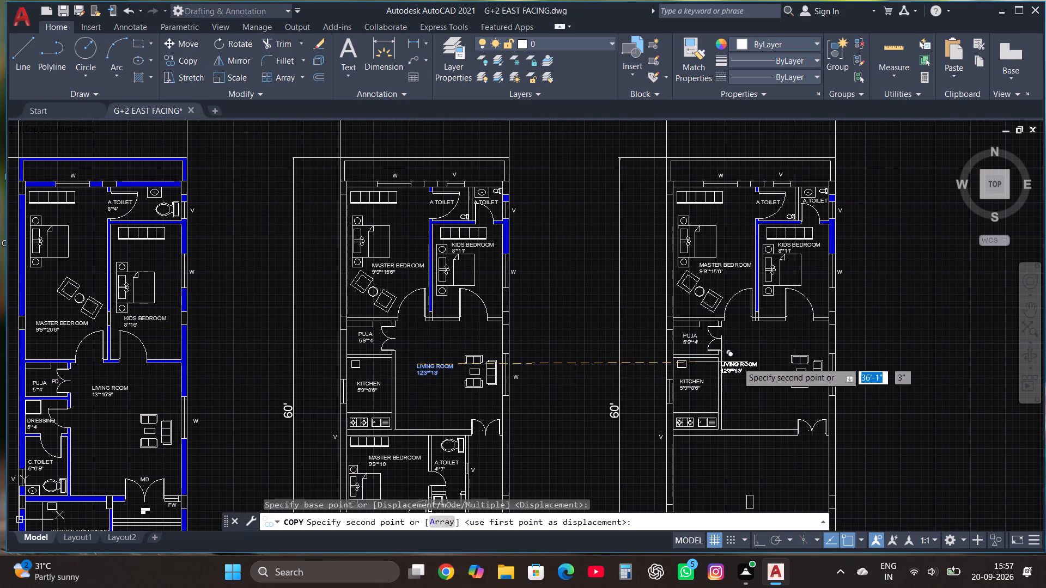
pyautogui.click(744, 363)
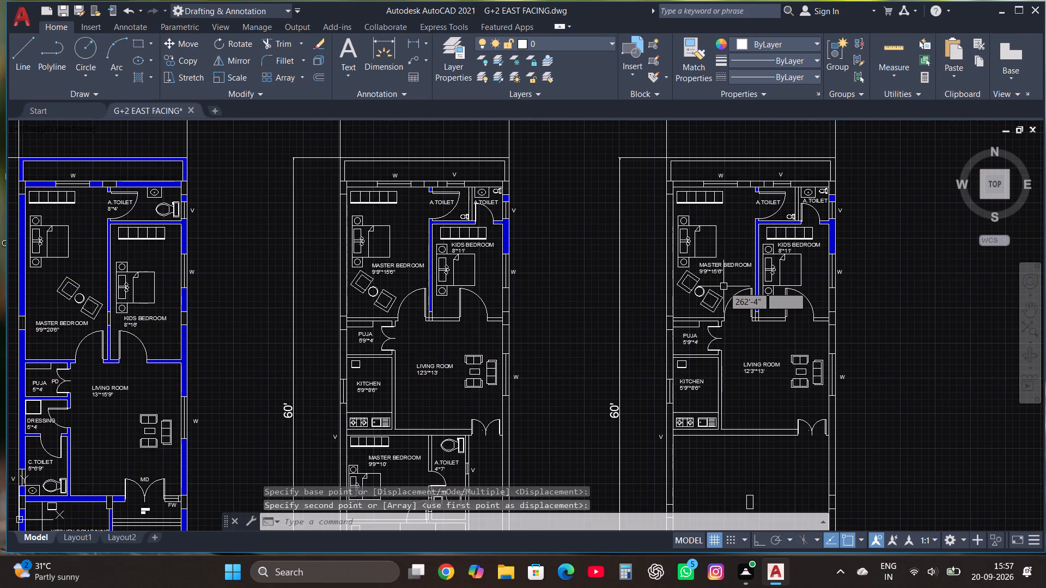
# Copy the third plan's LIVING ROOM label into the large empty area between its kitchen and staircase.
pyautogui.click(757, 373)
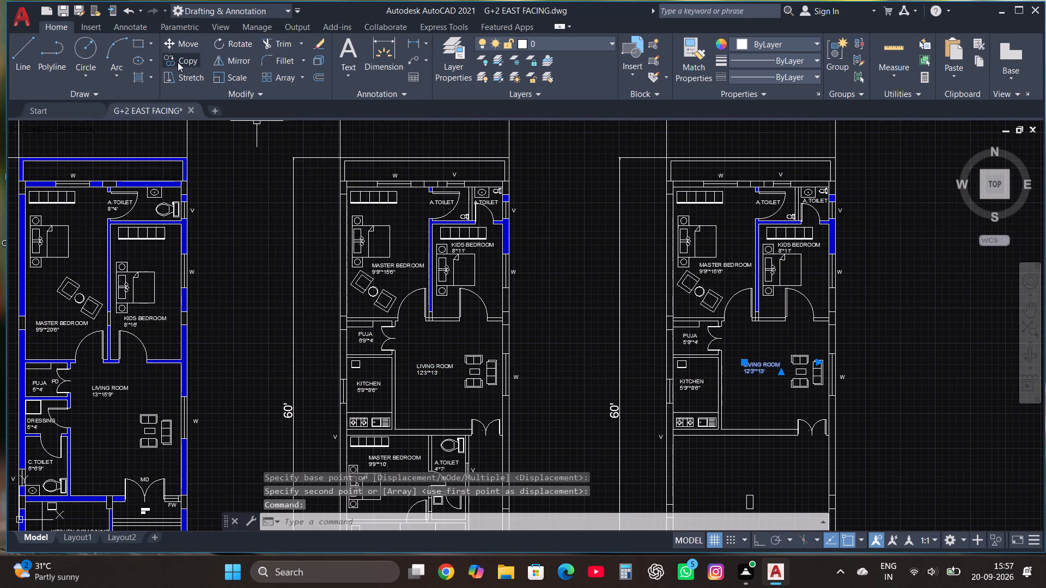
pyautogui.click(178, 62)
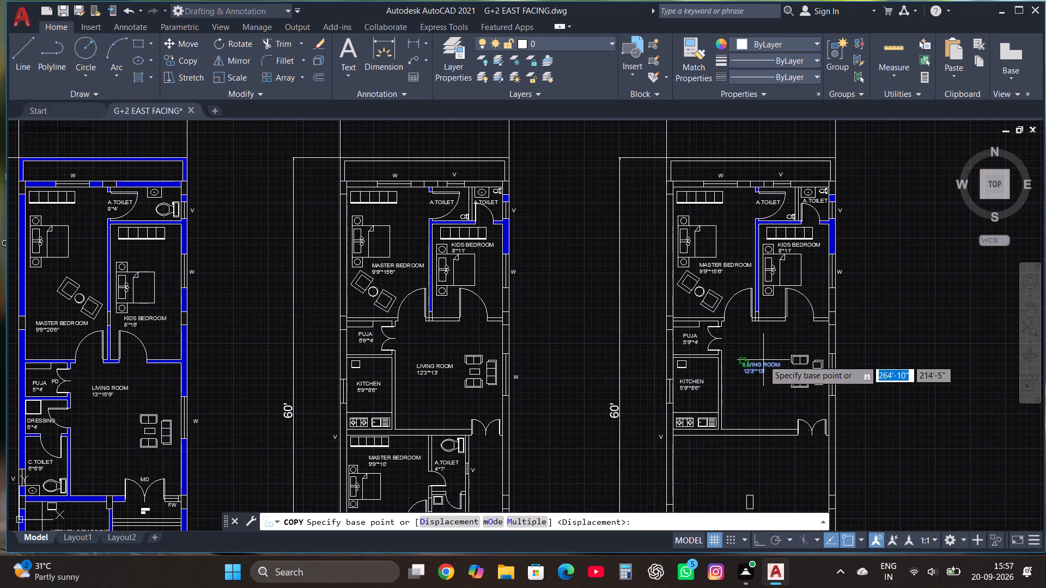
pyautogui.click(763, 360)
pyautogui.scroll(-2, 717, 241)
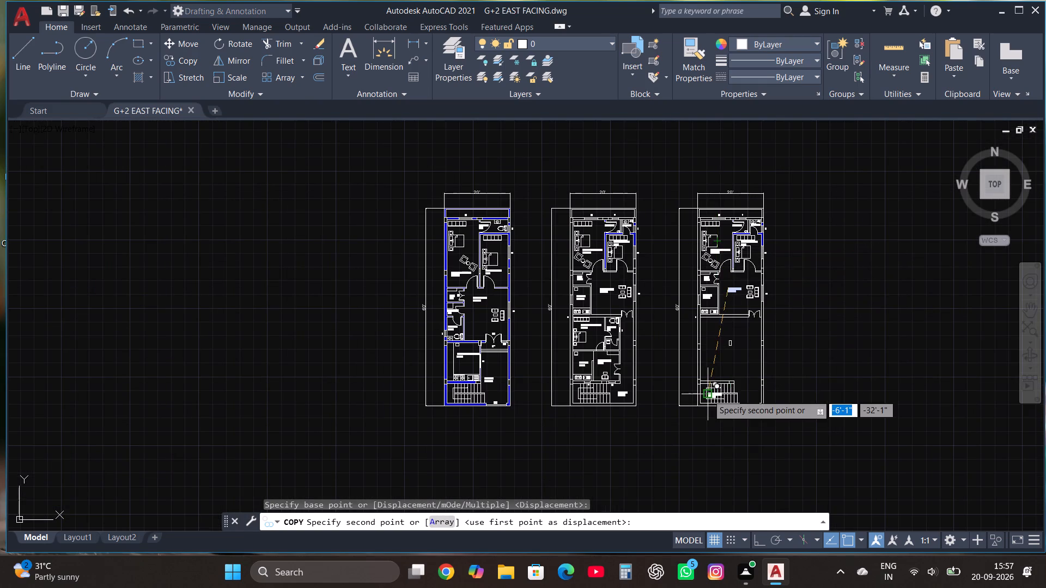
pyautogui.scroll(3, 711, 347)
pyautogui.click(722, 370)
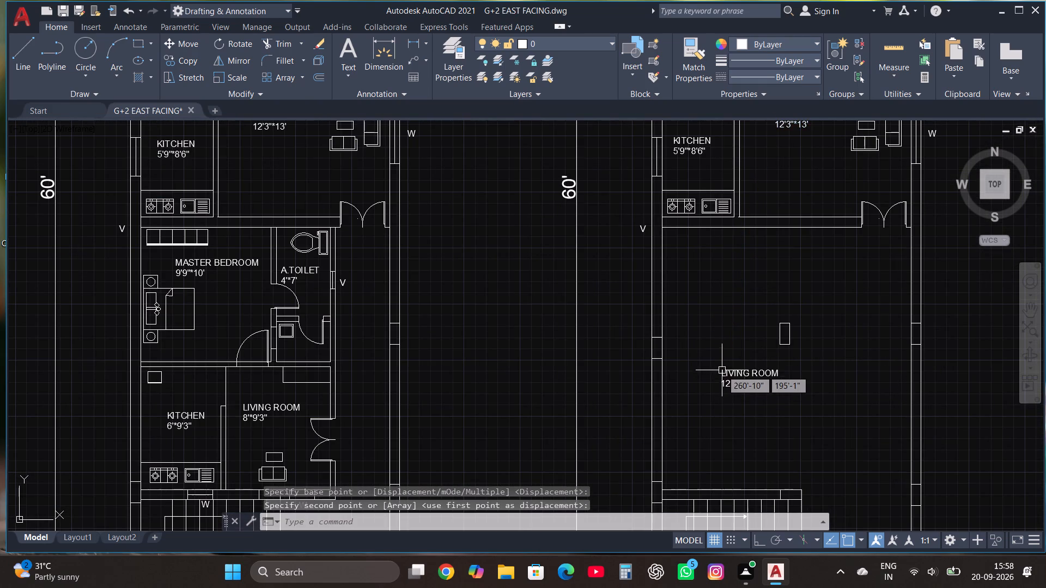
# Open the copied label for text editing and replace its room name with OPEN TERRACE.
pyautogui.click(740, 378)
pyautogui.rightClick(740, 378)
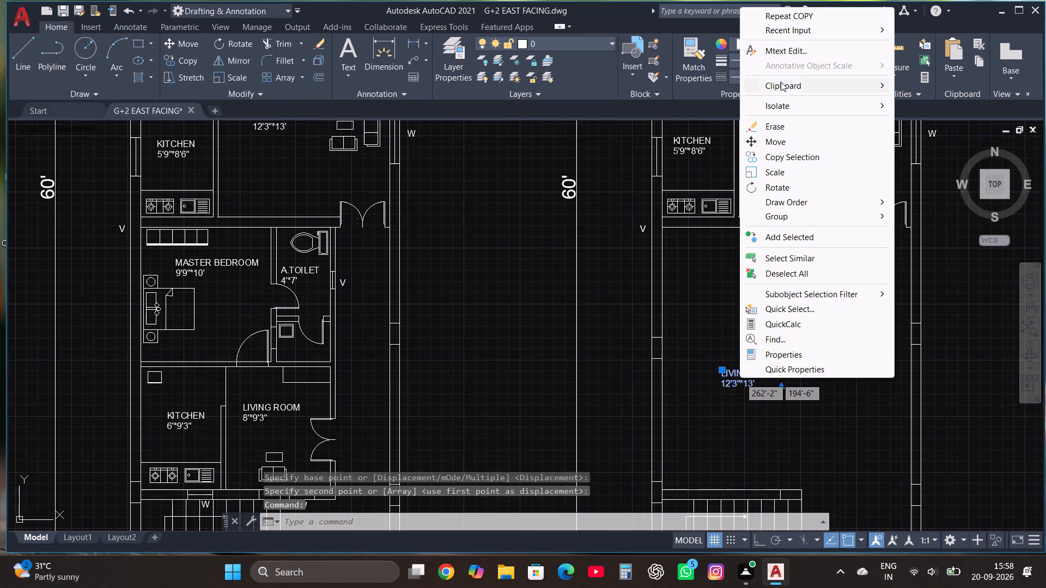
pyautogui.click(786, 55)
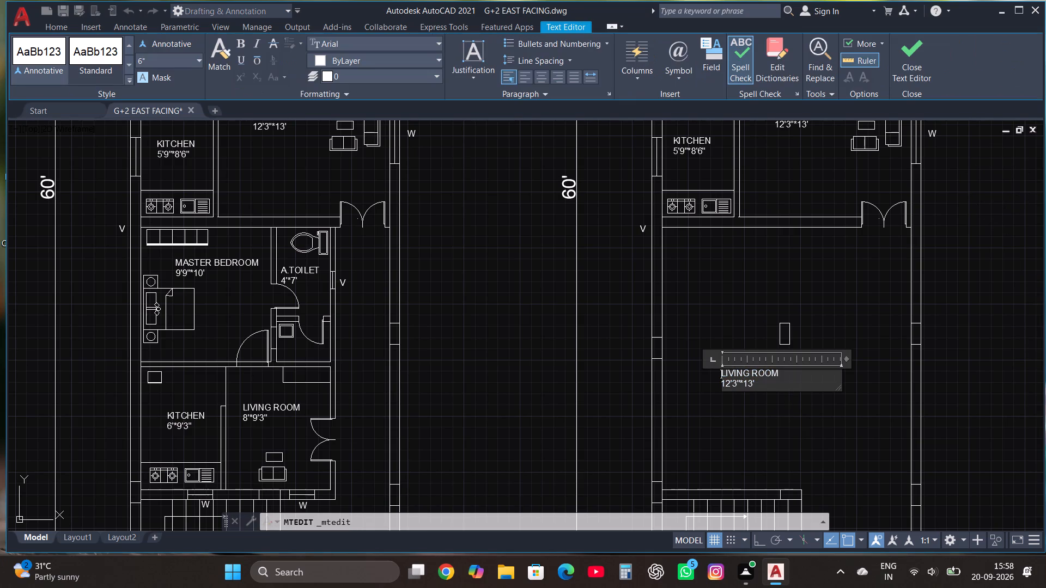
pyautogui.click(789, 376)
pyautogui.press('BackSpace')
pyautogui.press('BackSpace')
pyautogui.press('BackSpace')
pyautogui.press('BackSpace')
pyautogui.press('BackSpace')
pyautogui.press('BackSpace')
pyautogui.press('BackSpace')
pyautogui.press('BackSpace')
pyautogui.press('BackSpace')
pyautogui.press('BackSpace')
pyautogui.press('BackSpace')
pyautogui.press('BackSpace')
pyautogui.press('BackSpace')
pyautogui.press('BackSpace')
pyautogui.press('BackSpace')
pyautogui.press('BackSpace')
pyautogui.press('BackSpace')
pyautogui.press('BackSpace')
pyautogui.press('BackSpace')
pyautogui.write('OPEN TE')
pyautogui.write('RRACE')
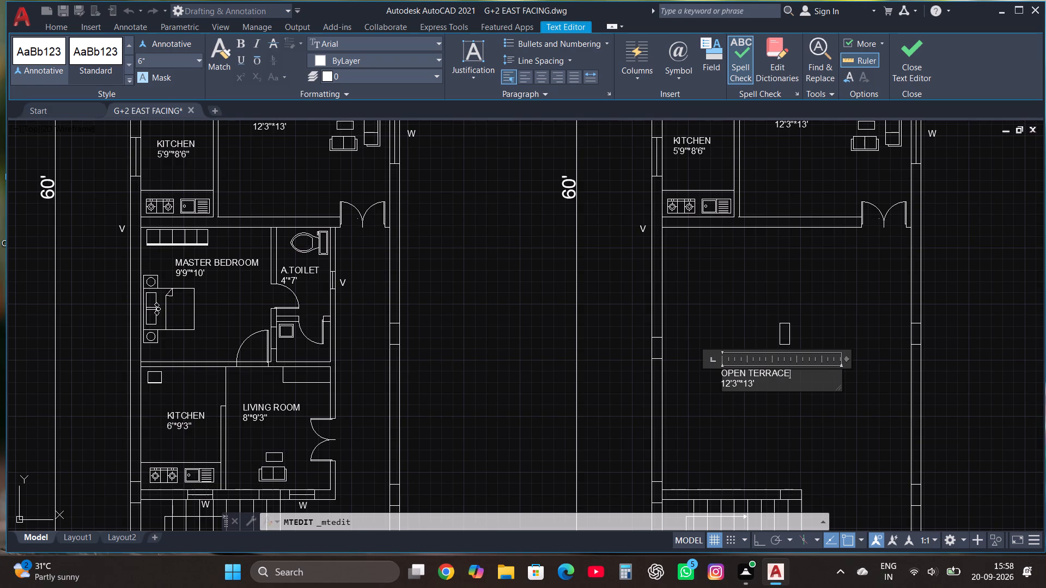
# Change the OPEN TERRACE label's size line to 19'*19'9" and finish the text edit.
pyautogui.click(782, 387)
pyautogui.press('BackSpace')
pyautogui.press('BackSpace')
pyautogui.press('BackSpace')
pyautogui.press('BackSpace')
pyautogui.press('BackSpace')
pyautogui.press('BackSpace')
pyautogui.press('BackSpace')
pyautogui.press('BackSpace')
pyautogui.write("9'")
pyautogui.press('*')
pyautogui.write('16')
pyautogui.press('BackSpace')
pyautogui.write('9\'9"')
pyautogui.click(908, 53)
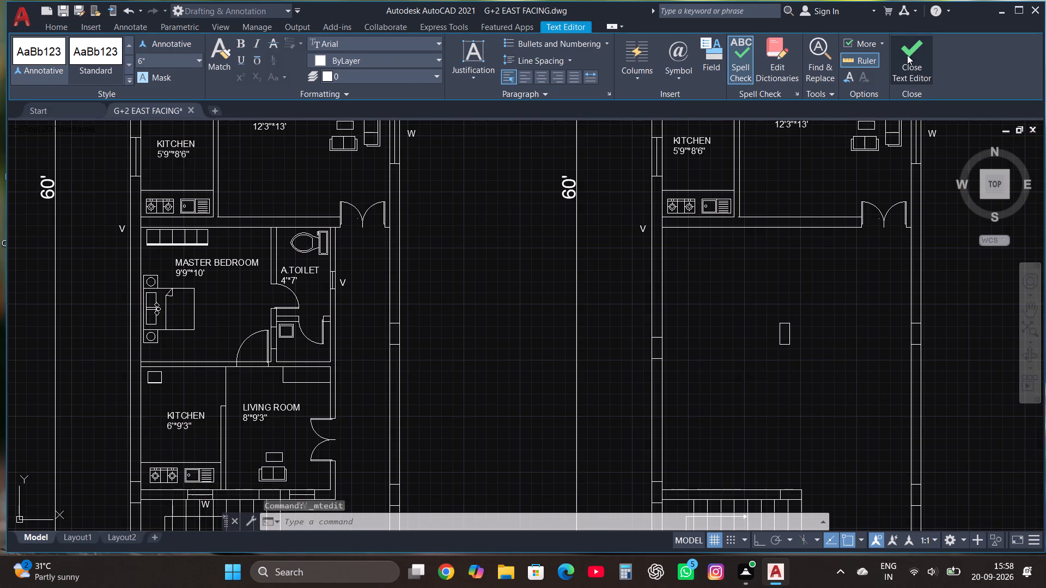
# Copy the second plan's BALCONY 7'6"*6'6" label into the third plan beside the staircase.
pyautogui.scroll(-1, 758, 225)
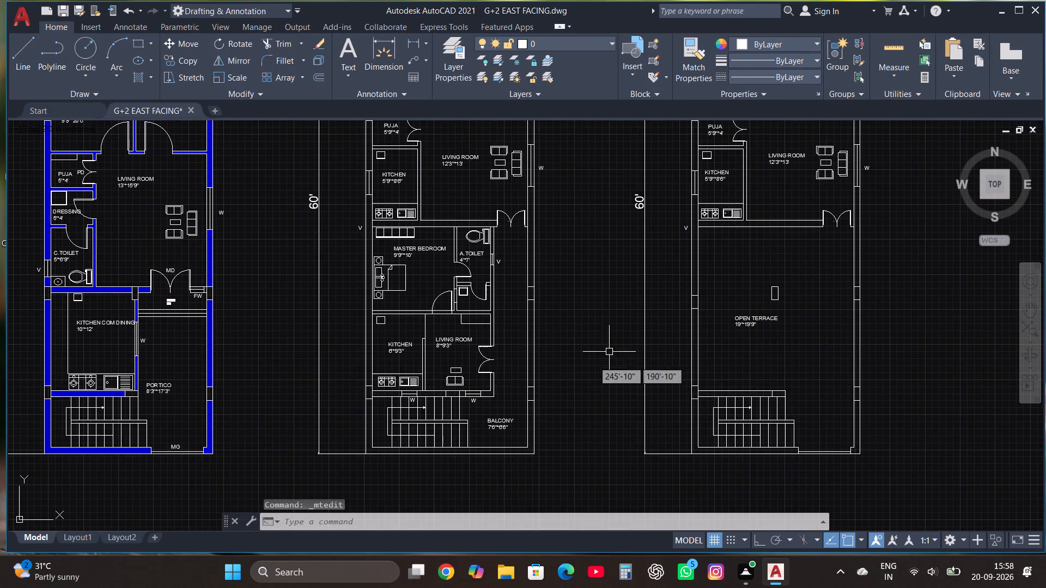
pyautogui.click(497, 424)
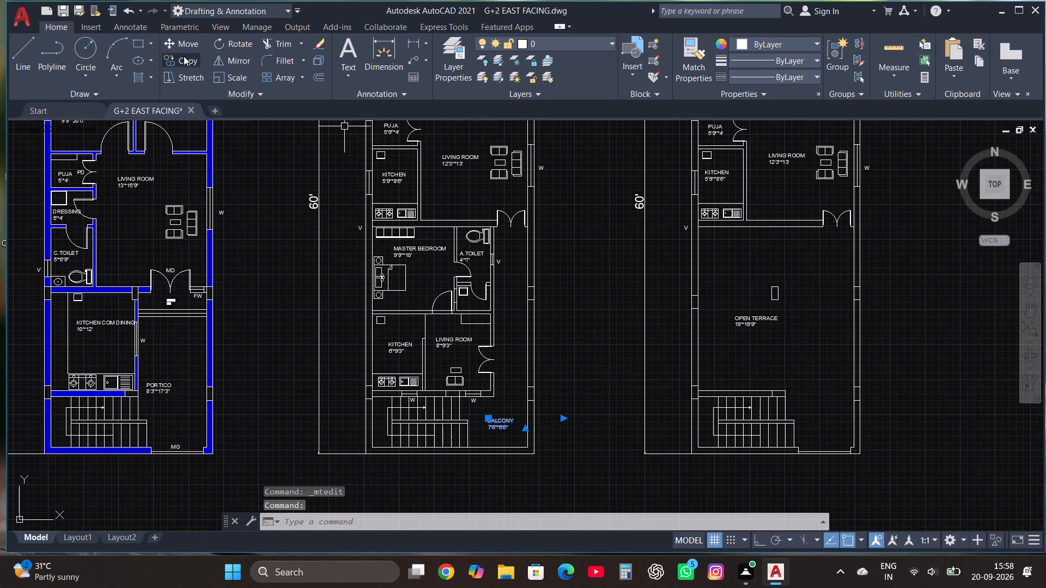
pyautogui.click(187, 64)
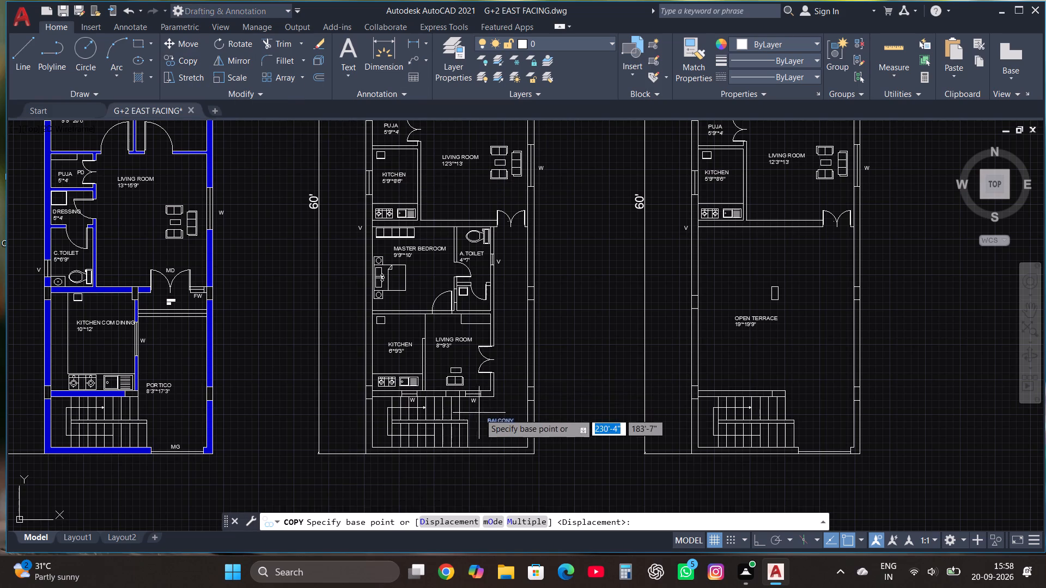
pyautogui.click(486, 421)
pyautogui.scroll(2, 810, 425)
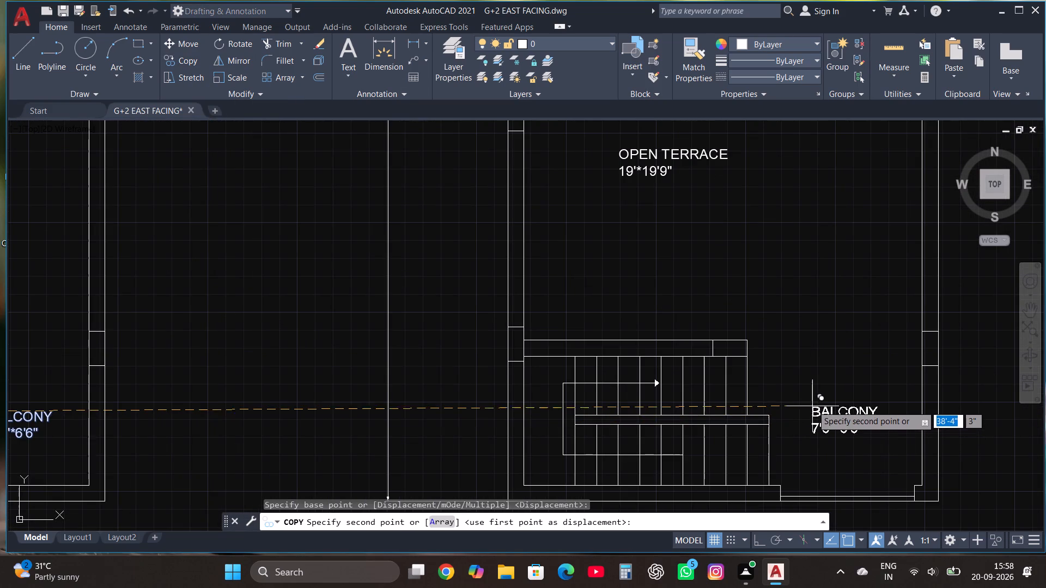
pyautogui.click(812, 405)
# Copy the W mark outside the third plan's living room to the kitchen windows of the third and second plans, using multiple copy mode.
pyautogui.scroll(-2, 835, 501)
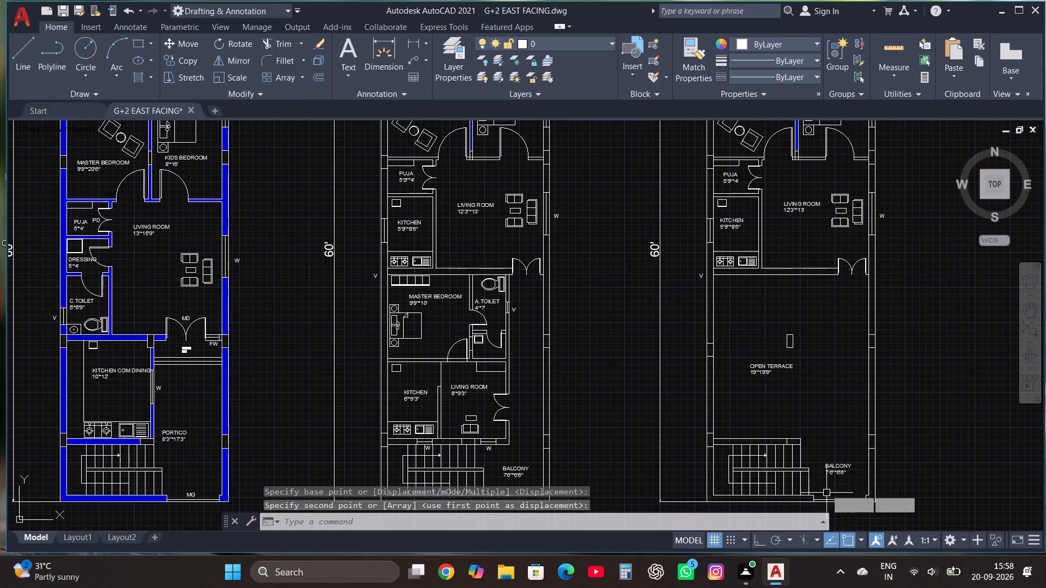
pyautogui.scroll(-1, 821, 459)
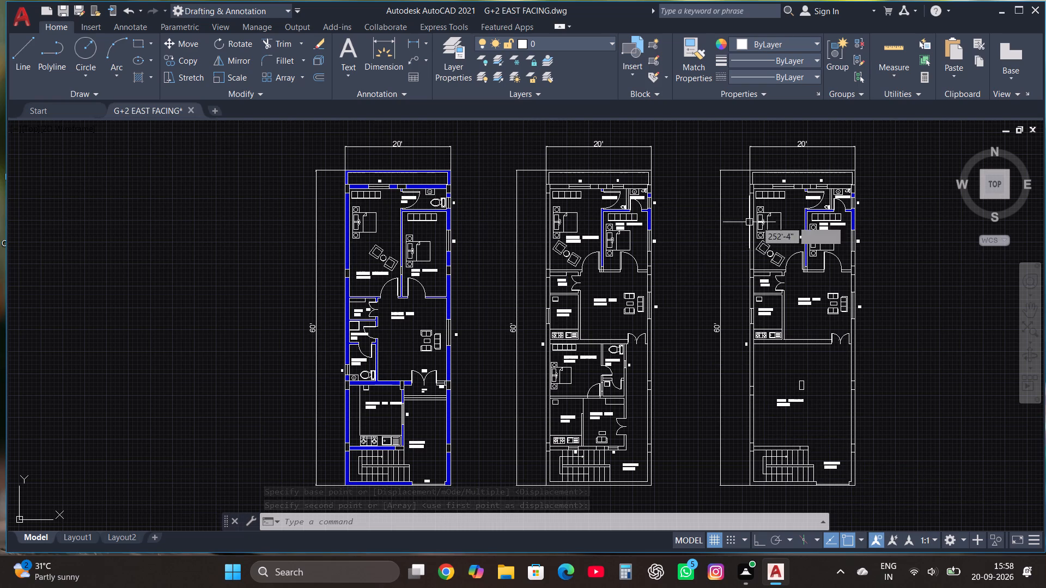
pyautogui.scroll(2, 892, 270)
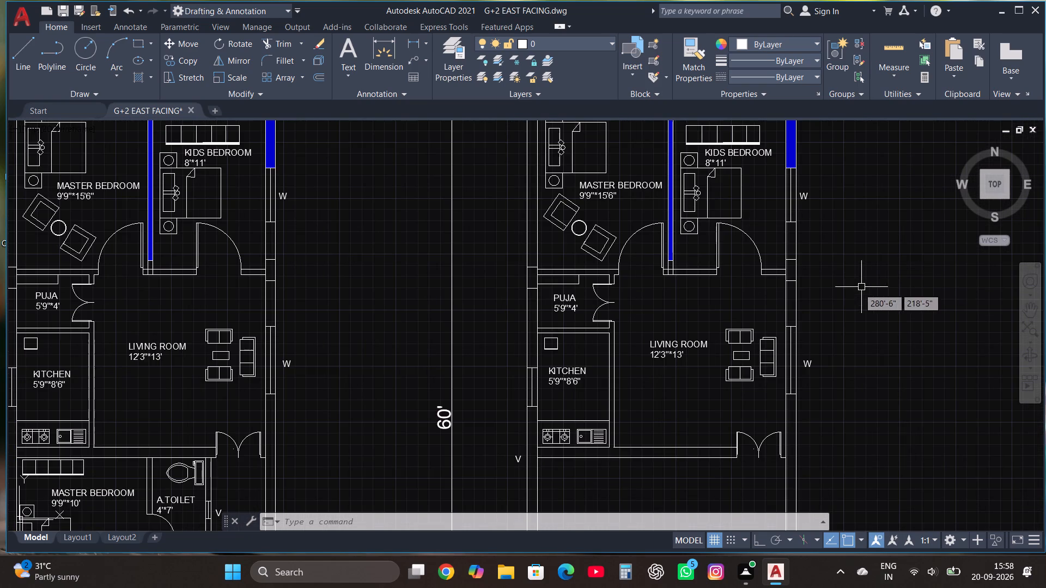
pyautogui.click(809, 364)
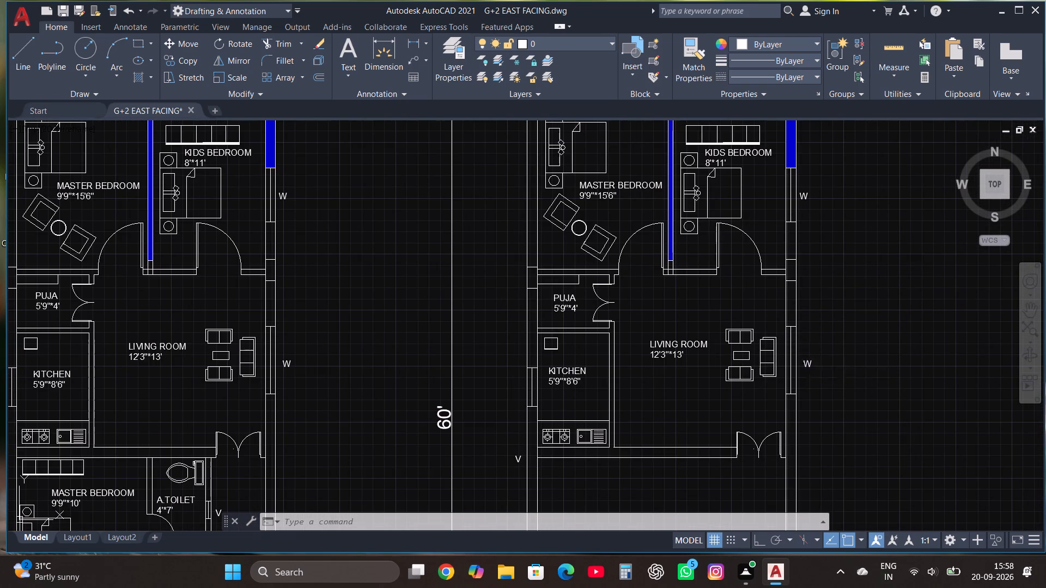
pyautogui.click(190, 59)
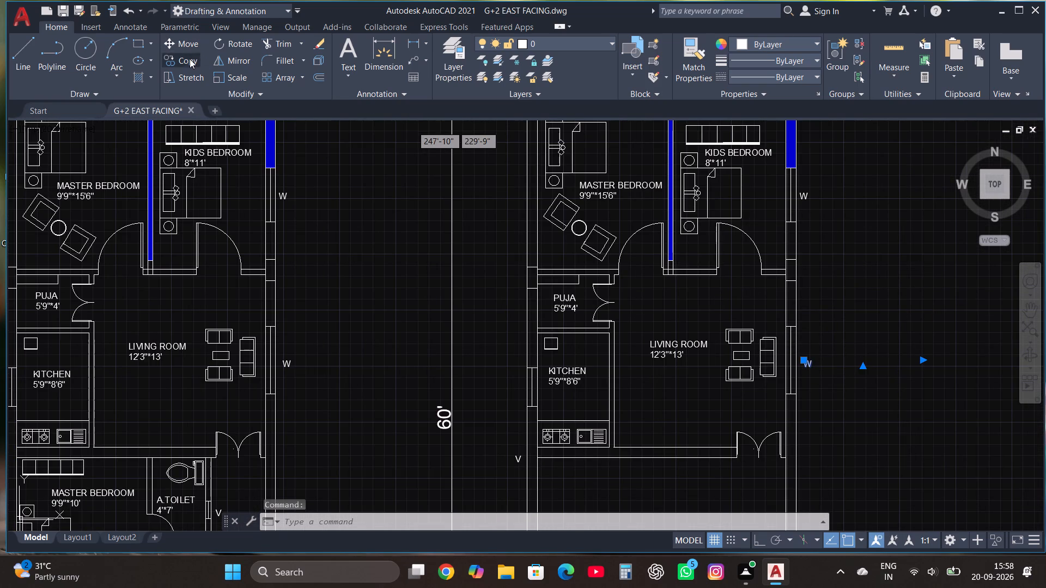
pyautogui.click(540, 518)
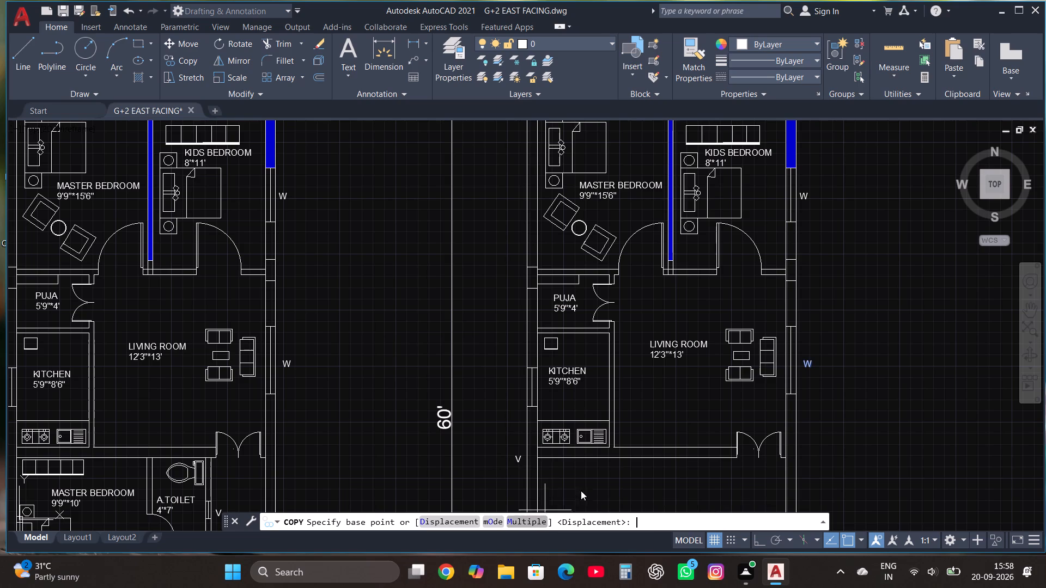
pyautogui.click(808, 369)
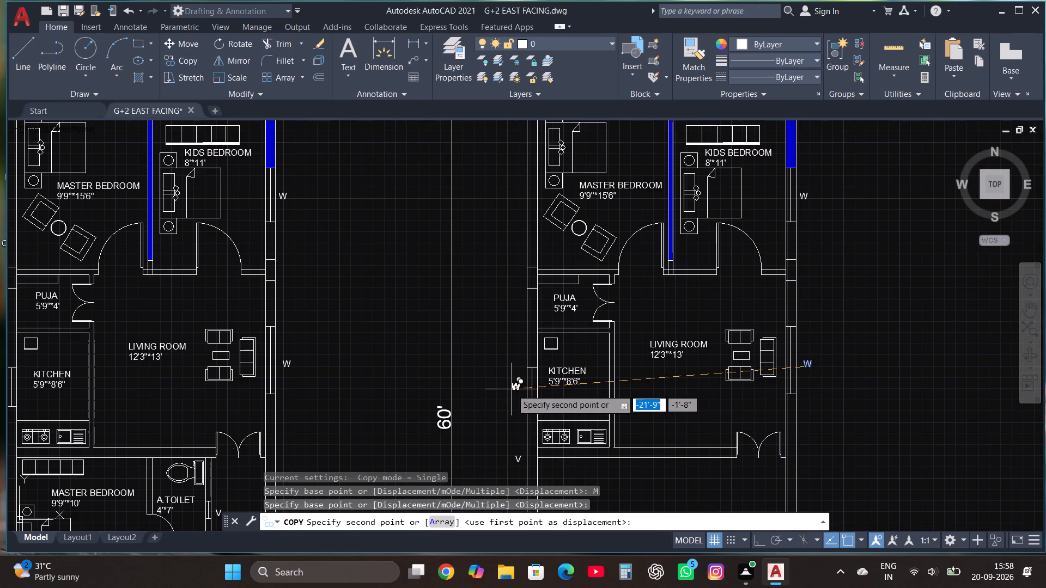
pyautogui.click(512, 389)
pyautogui.scroll(-1, 788, 391)
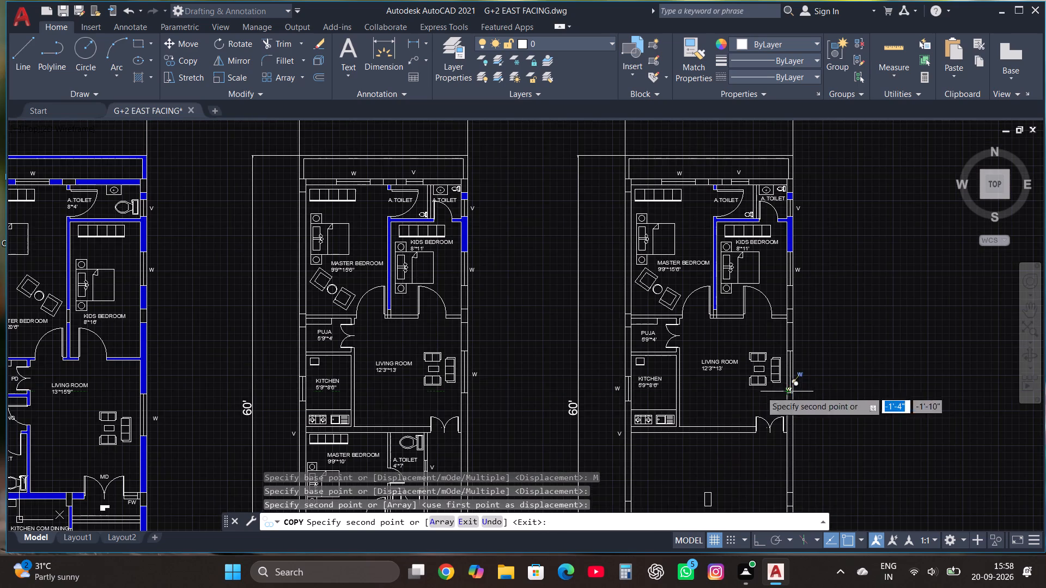
pyautogui.click(288, 394)
pyautogui.scroll(-1, 490, 313)
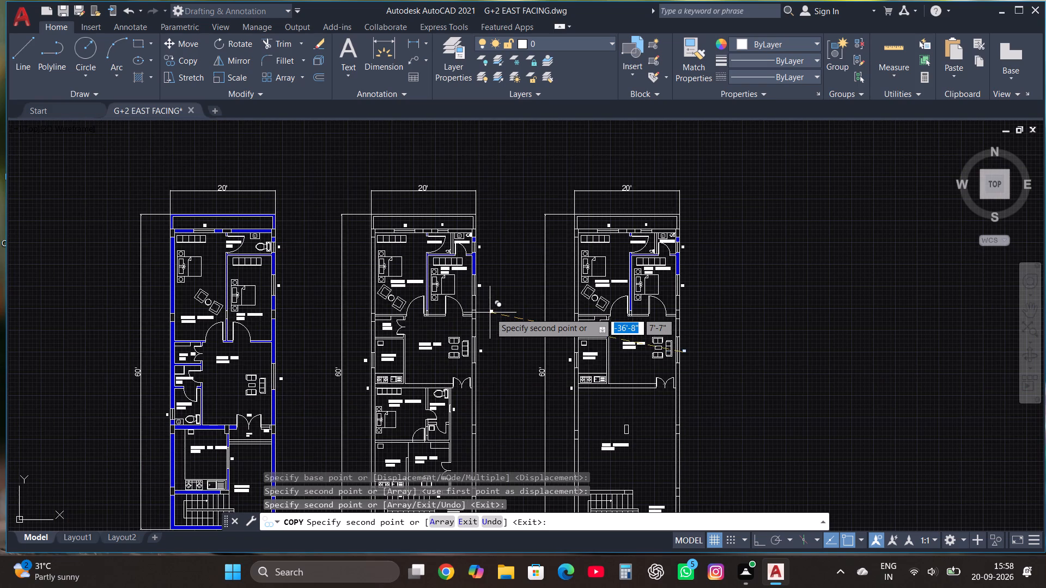
pyautogui.scroll(-1, 475, 367)
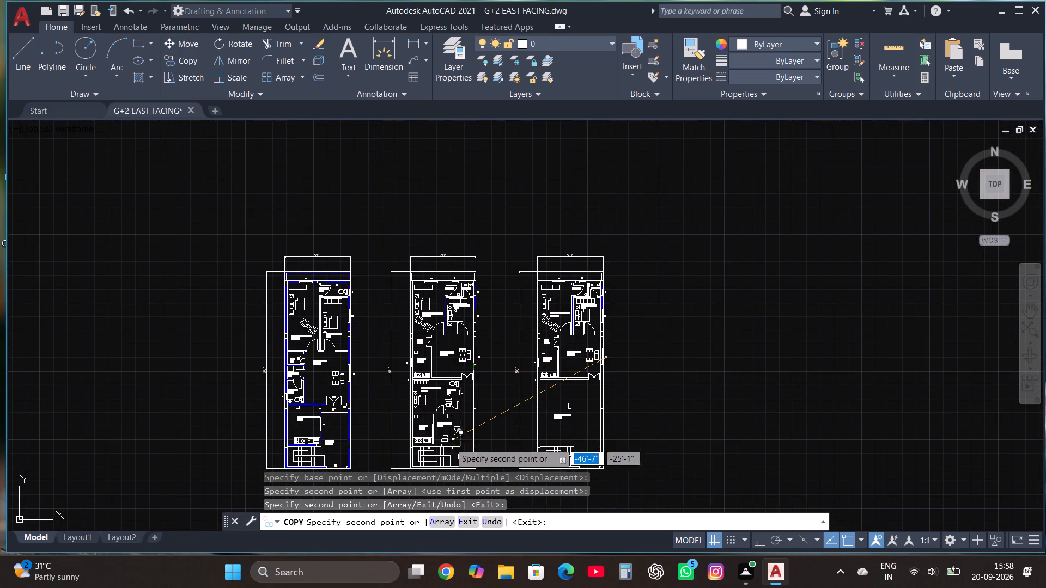
pyautogui.scroll(2, 438, 453)
pyautogui.scroll(-1, 523, 370)
pyautogui.press('Escape')
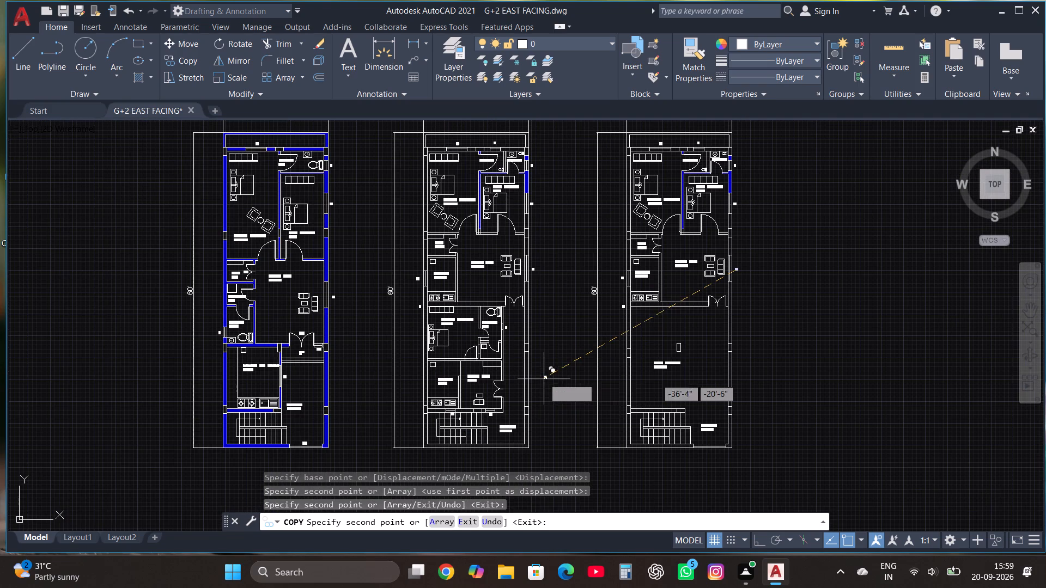
# Erase the V marks outside the wall just below the kitchens in the third and second plans.
pyautogui.scroll(2, 723, 290)
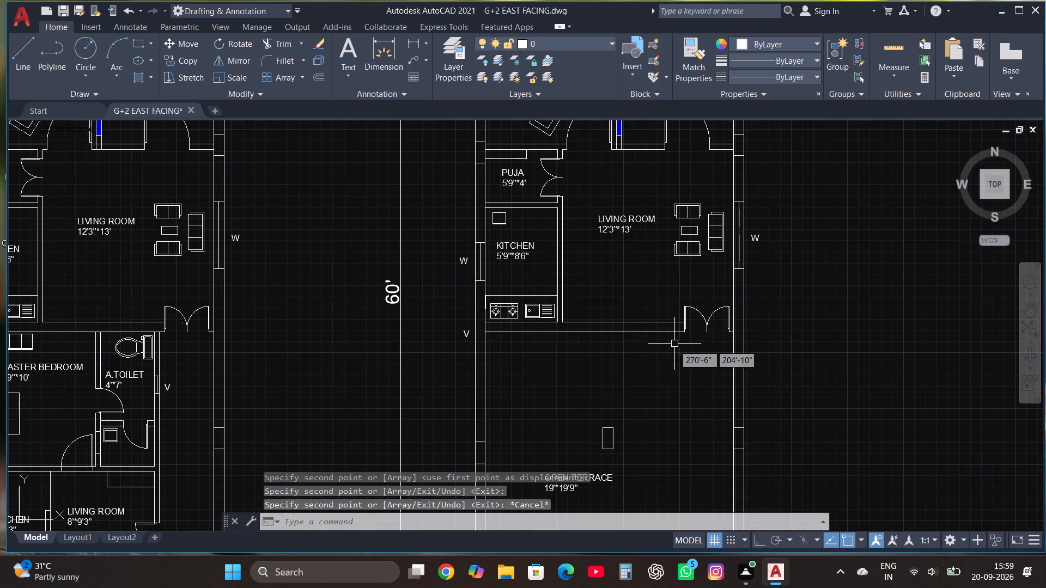
pyautogui.click(463, 333)
pyautogui.press('Delete')
pyautogui.scroll(-2, 465, 355)
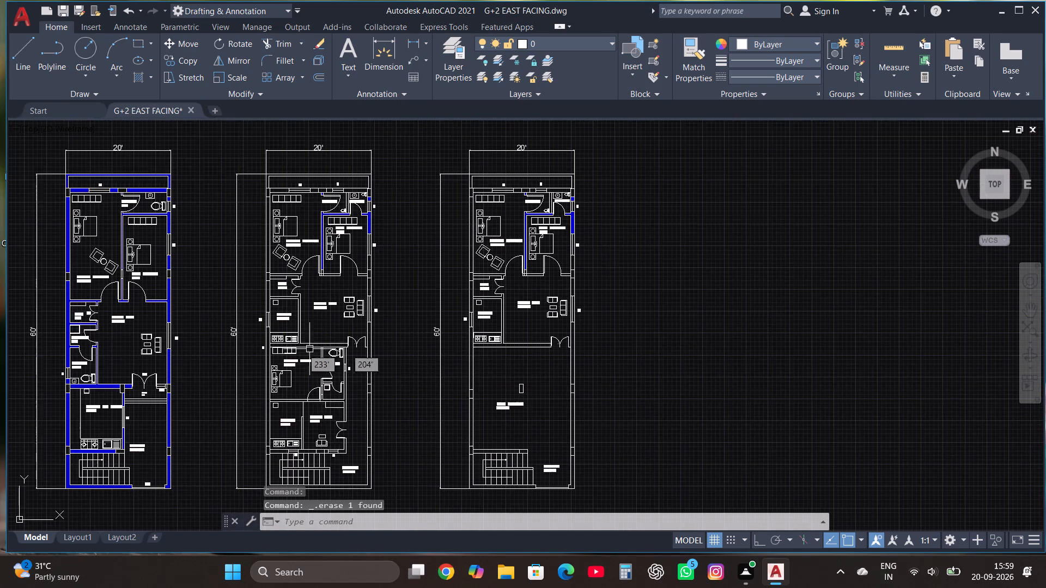
pyautogui.scroll(2, 269, 340)
pyautogui.click(254, 366)
pyautogui.press('Delete')
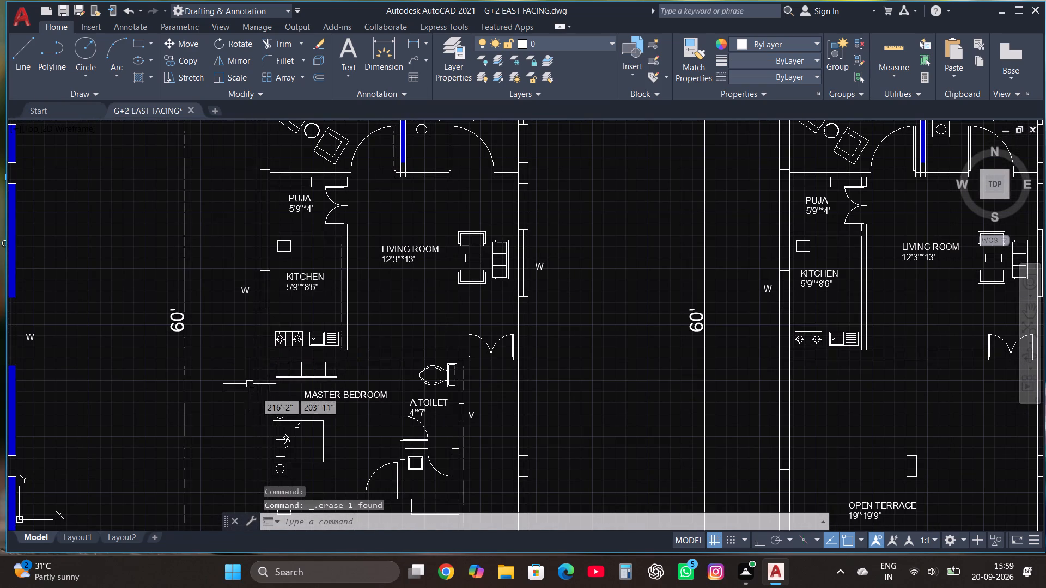
# Make WALL the current layer and begin entering the hatch command.
pyautogui.scroll(-1, 557, 317)
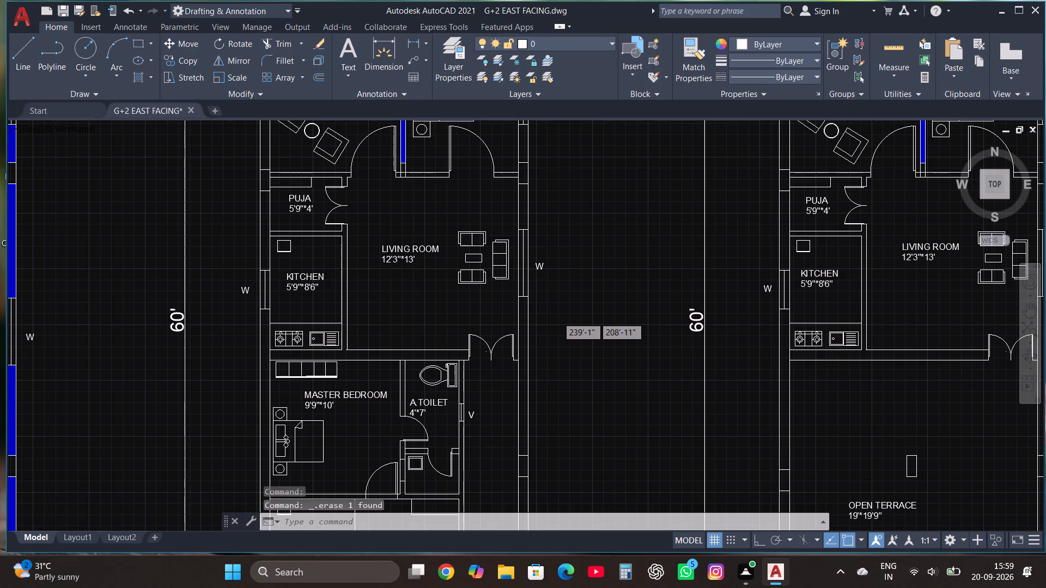
pyautogui.scroll(-1, 502, 317)
pyautogui.scroll(2, 461, 139)
pyautogui.click(545, 38)
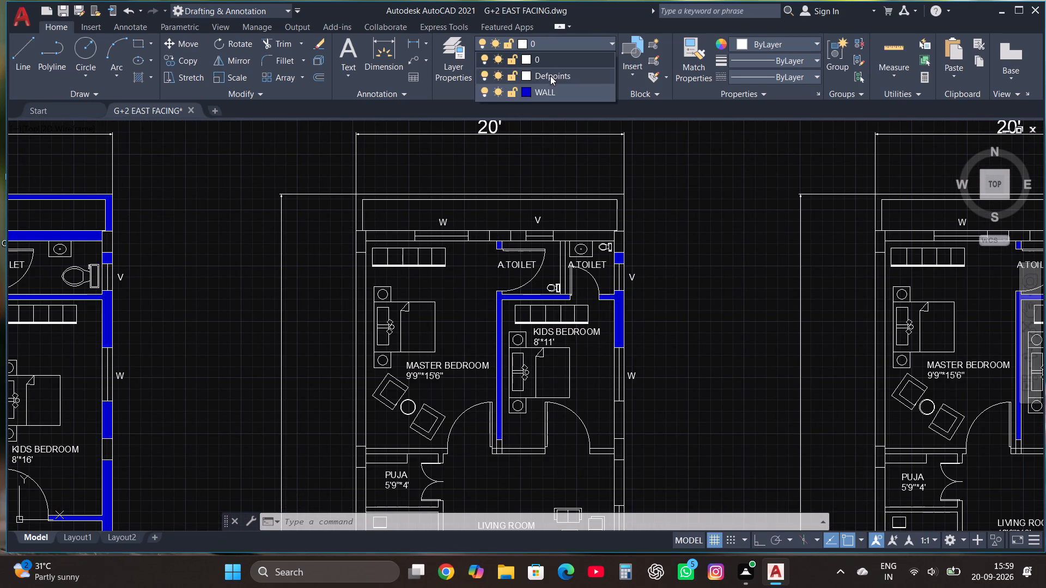
pyautogui.click(549, 91)
pyautogui.write('HAT')
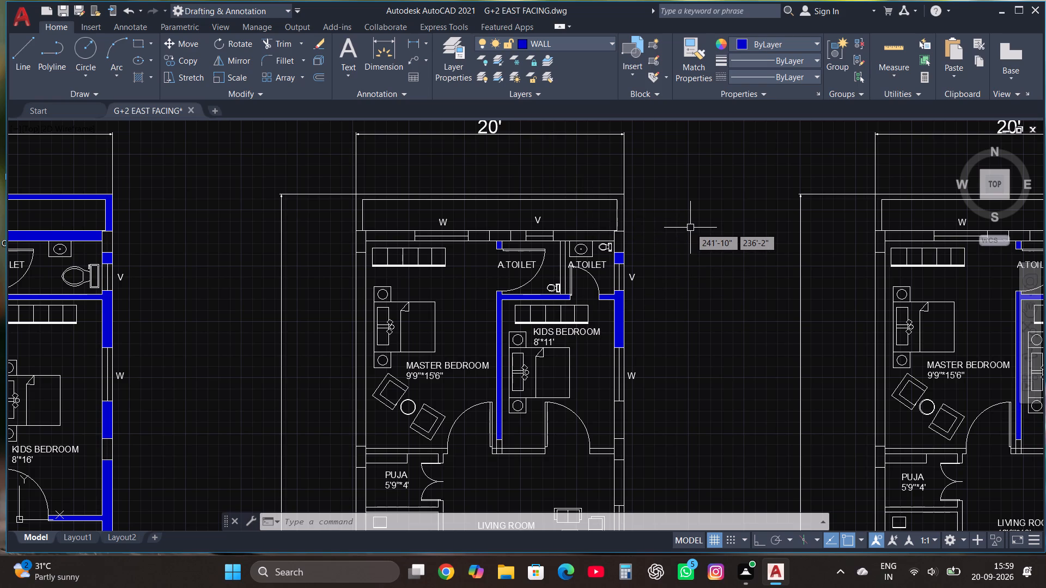
# Save the drawing.
pyautogui.hotkey('ctrl', 's')
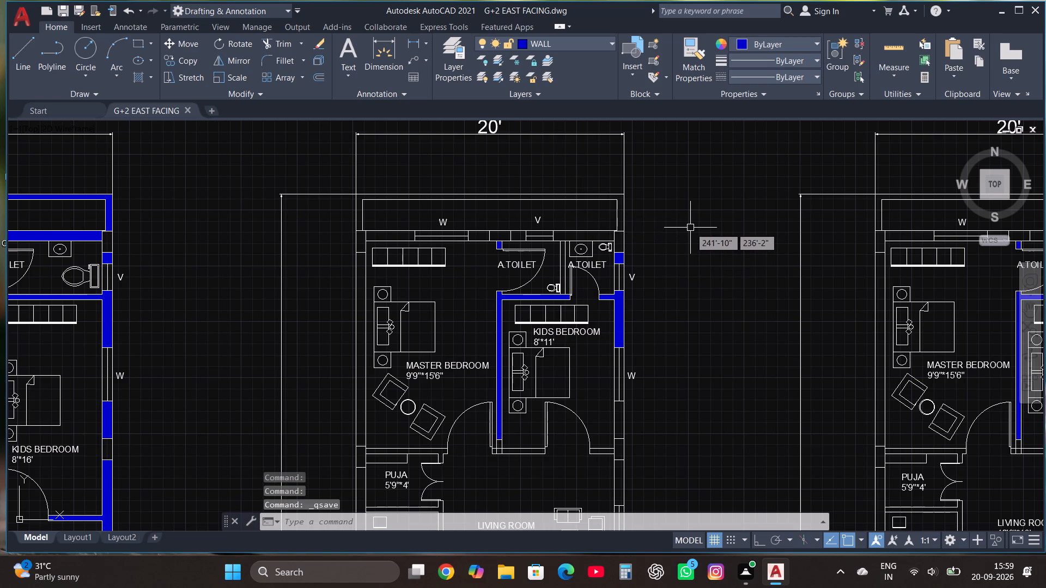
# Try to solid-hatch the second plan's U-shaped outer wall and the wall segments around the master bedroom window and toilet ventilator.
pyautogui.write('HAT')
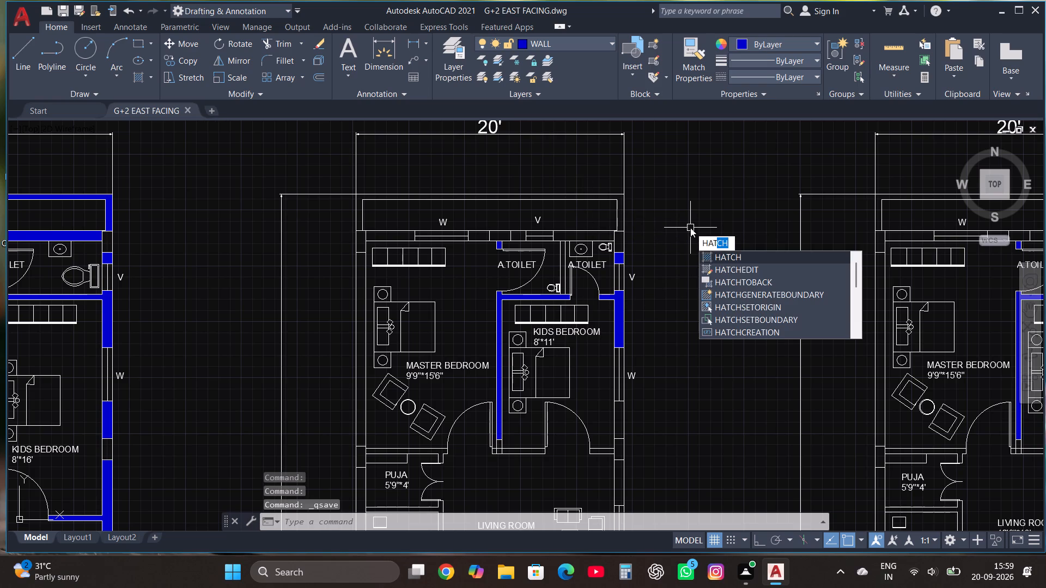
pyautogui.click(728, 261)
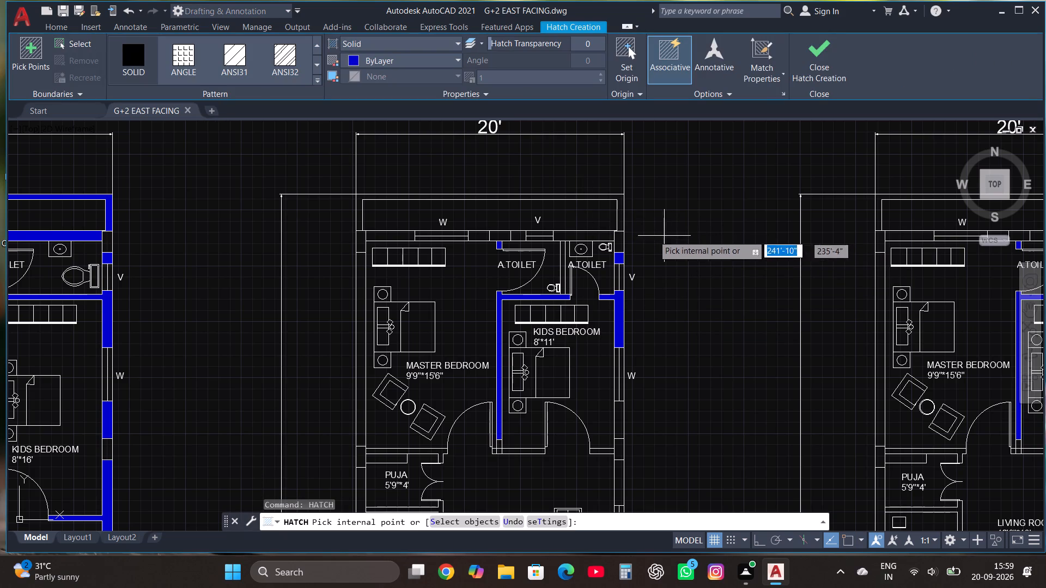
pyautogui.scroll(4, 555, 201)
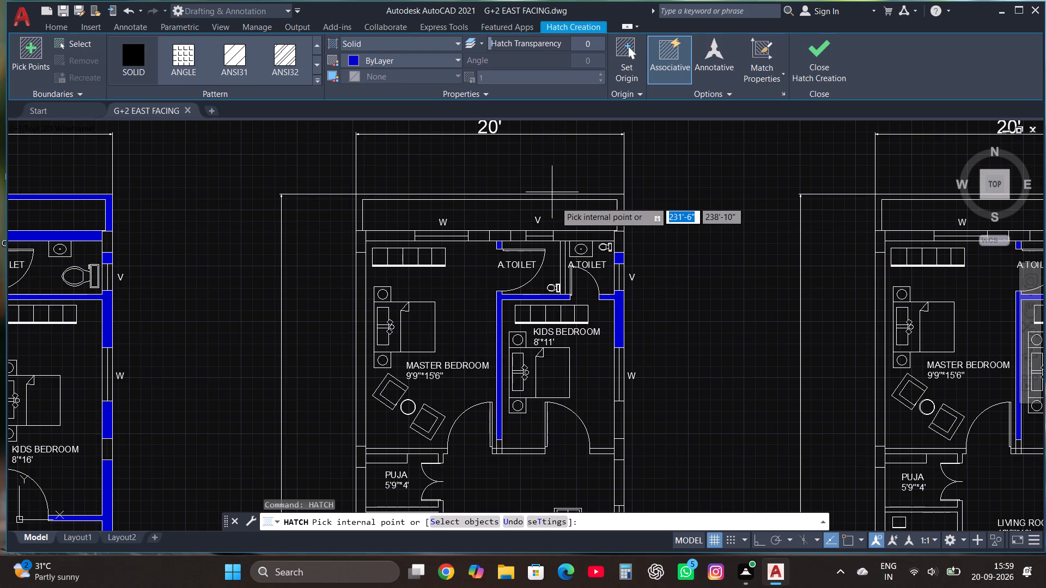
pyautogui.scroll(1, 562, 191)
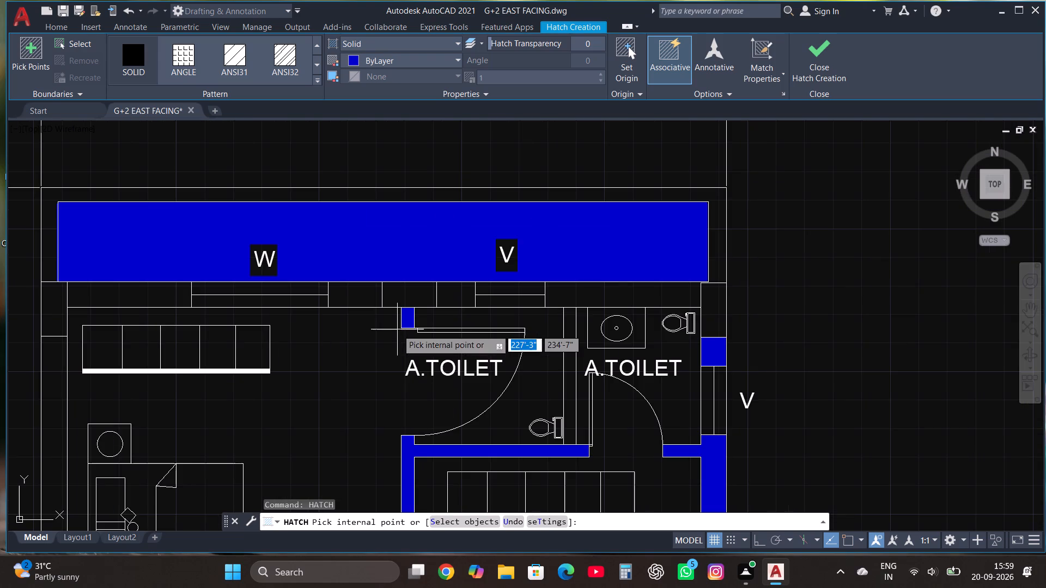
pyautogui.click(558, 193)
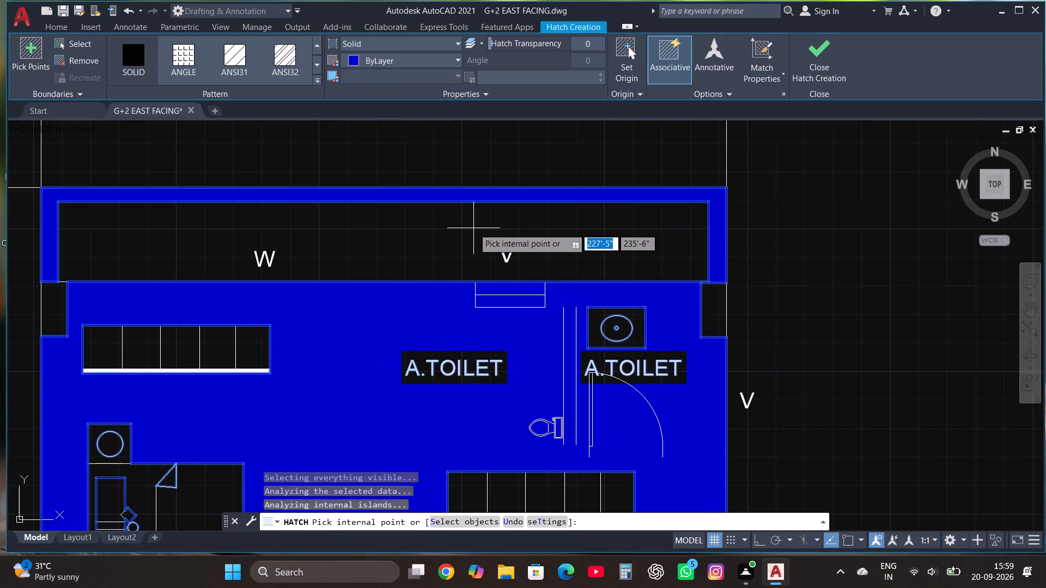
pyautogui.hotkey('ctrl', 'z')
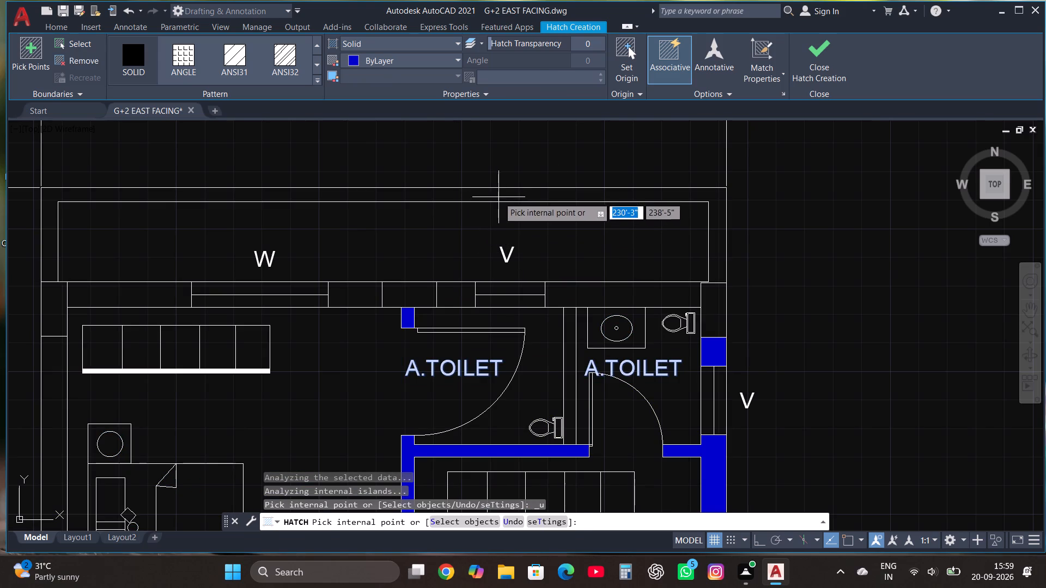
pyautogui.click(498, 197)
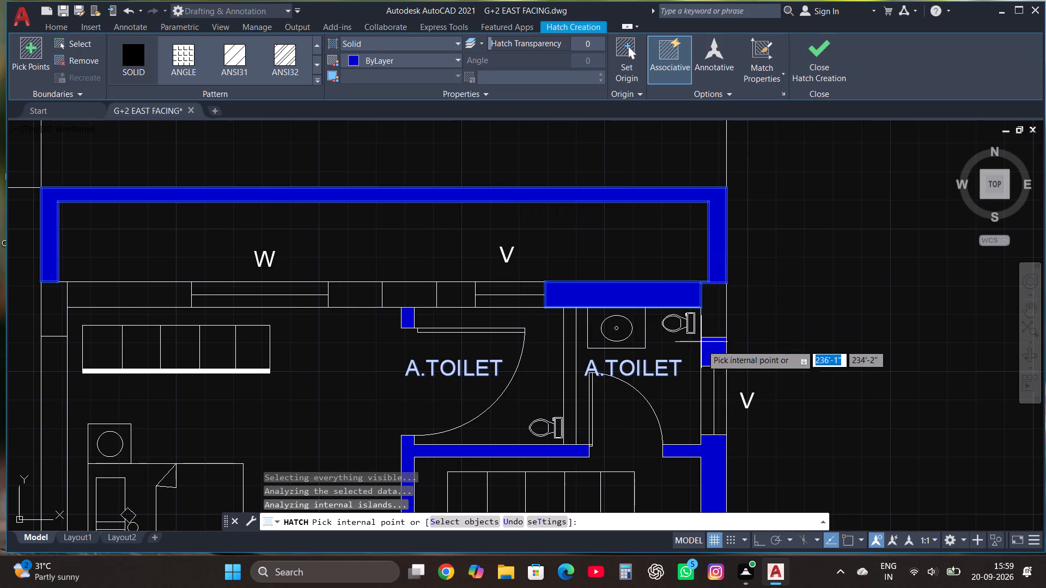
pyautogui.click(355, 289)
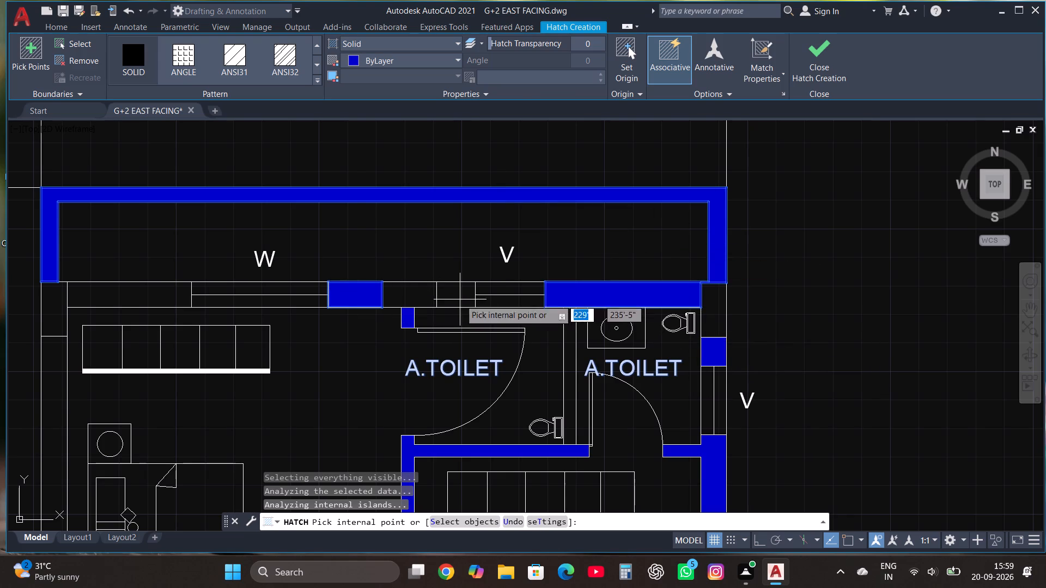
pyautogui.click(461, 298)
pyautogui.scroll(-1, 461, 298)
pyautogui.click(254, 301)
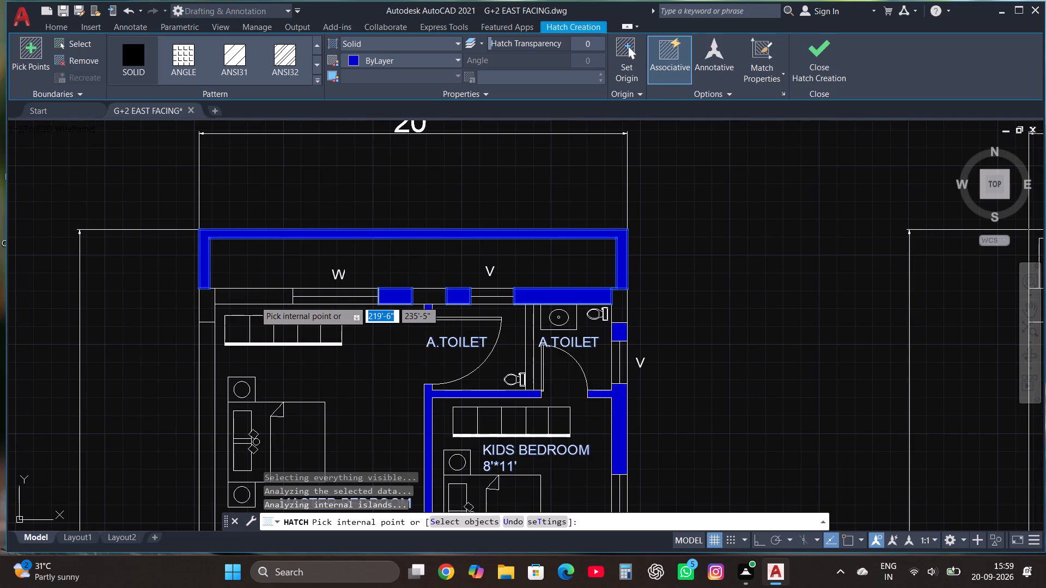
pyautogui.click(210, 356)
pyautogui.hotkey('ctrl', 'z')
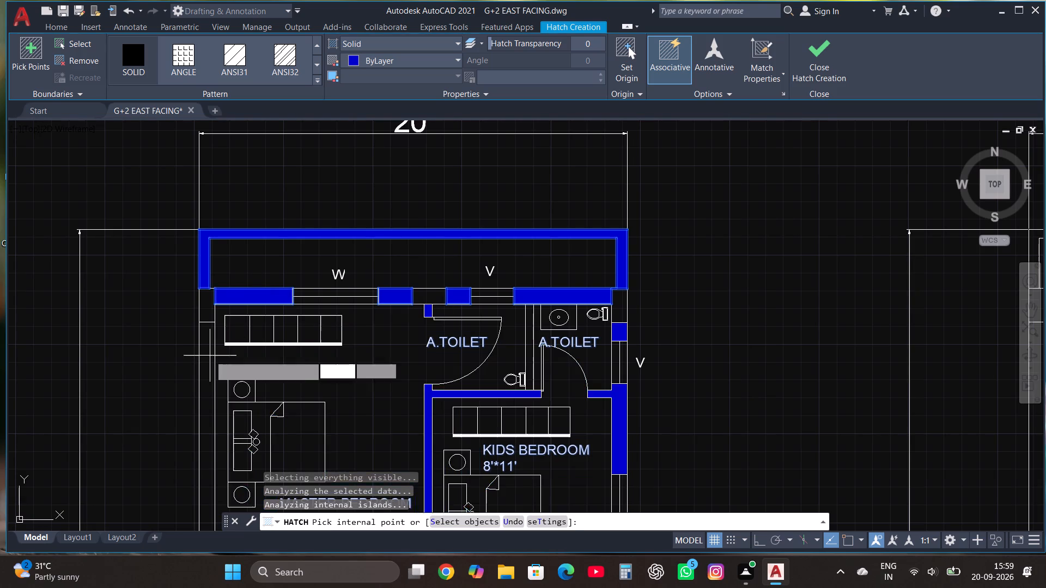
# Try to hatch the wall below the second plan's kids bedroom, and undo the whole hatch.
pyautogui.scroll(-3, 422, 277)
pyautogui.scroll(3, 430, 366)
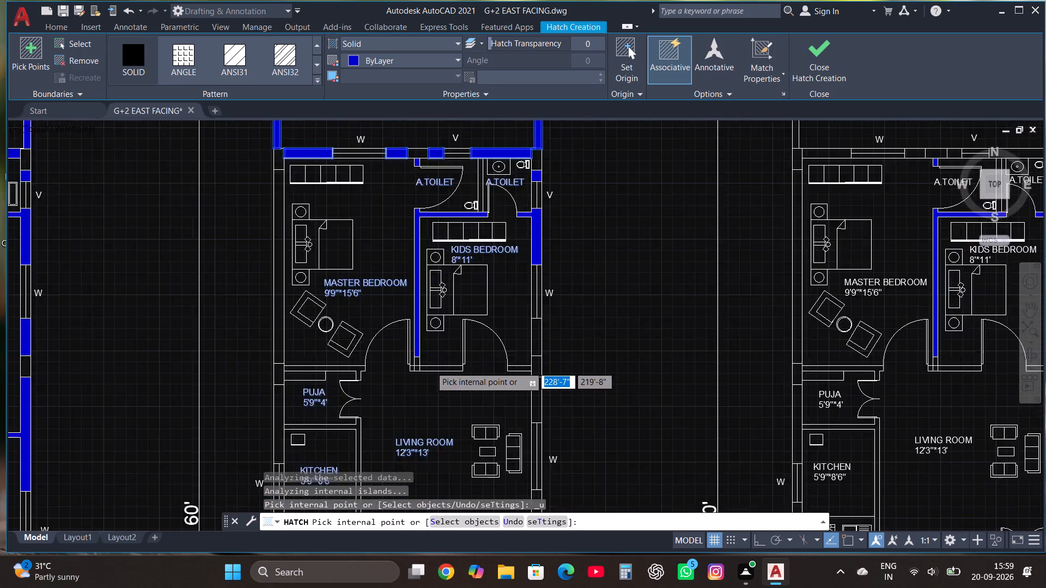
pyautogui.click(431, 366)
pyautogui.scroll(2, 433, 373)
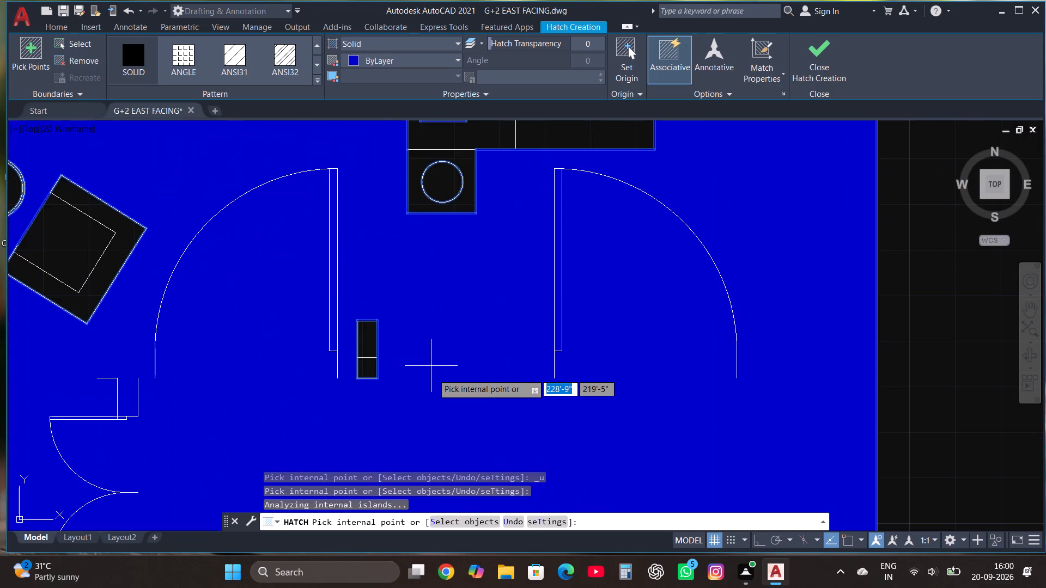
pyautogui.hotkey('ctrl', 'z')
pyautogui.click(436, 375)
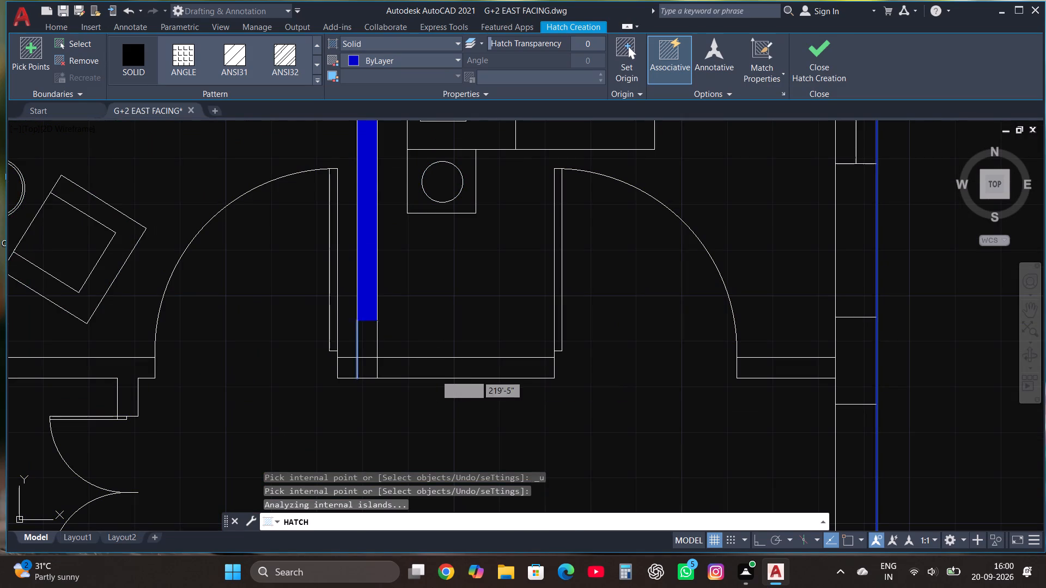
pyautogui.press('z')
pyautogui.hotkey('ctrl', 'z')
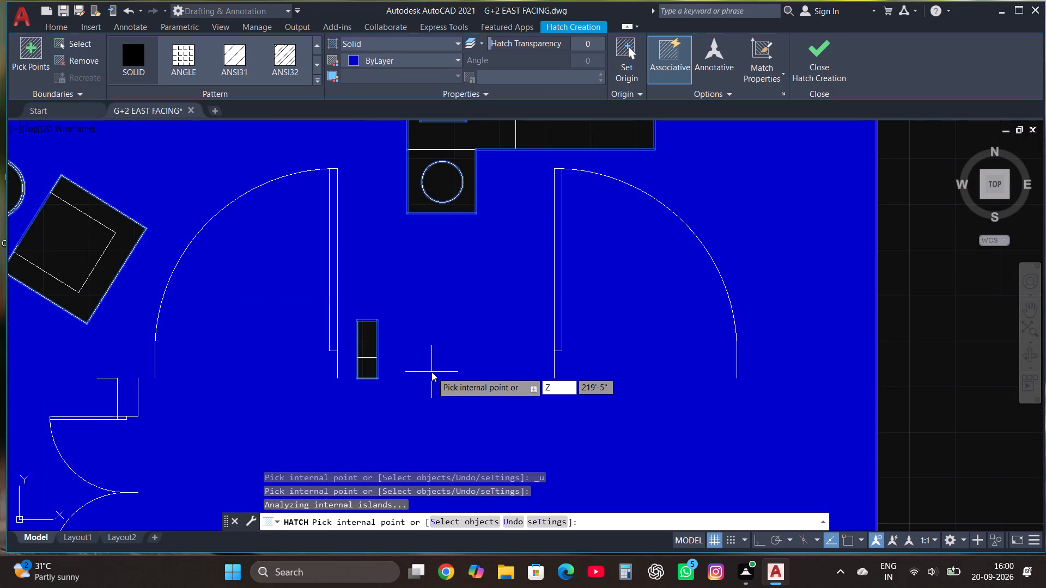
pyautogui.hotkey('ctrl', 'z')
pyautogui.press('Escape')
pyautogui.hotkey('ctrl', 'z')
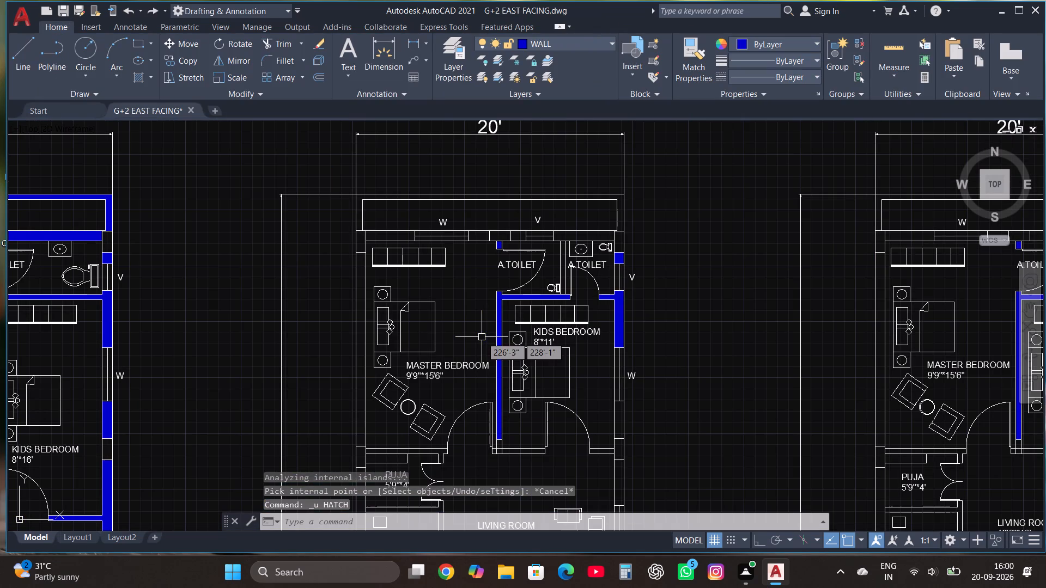
# Solid-hatch the U-shaped outer wall beyond the second plan's master bedroom and toilets.
pyautogui.scroll(-1, 599, 281)
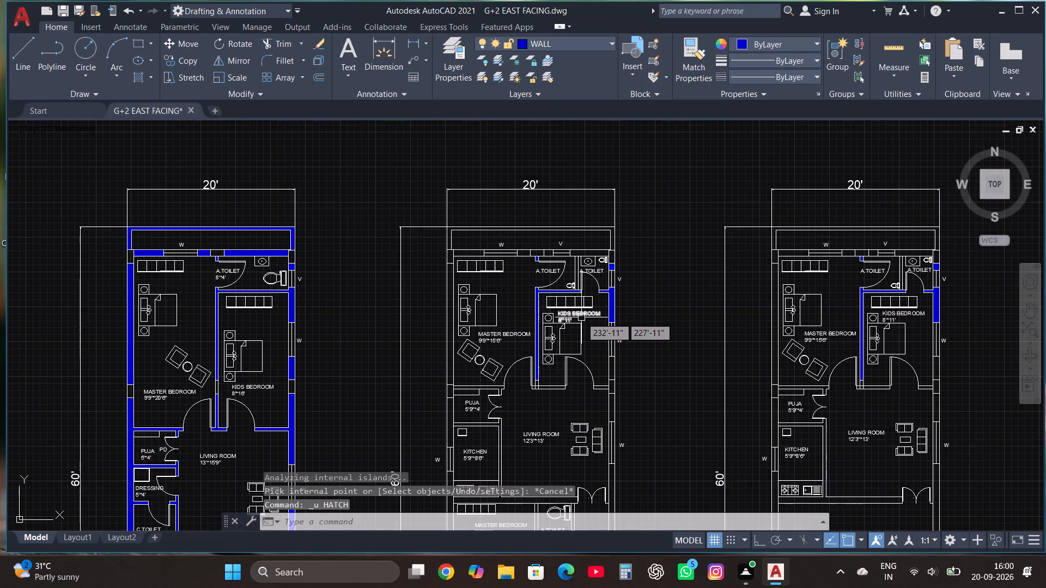
pyautogui.write('HAT')
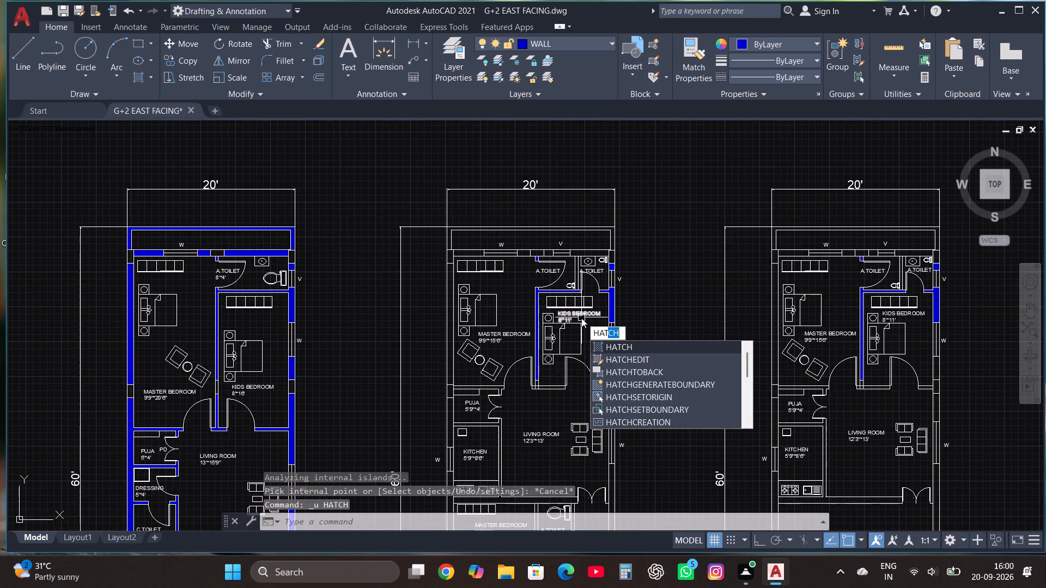
pyautogui.click(619, 349)
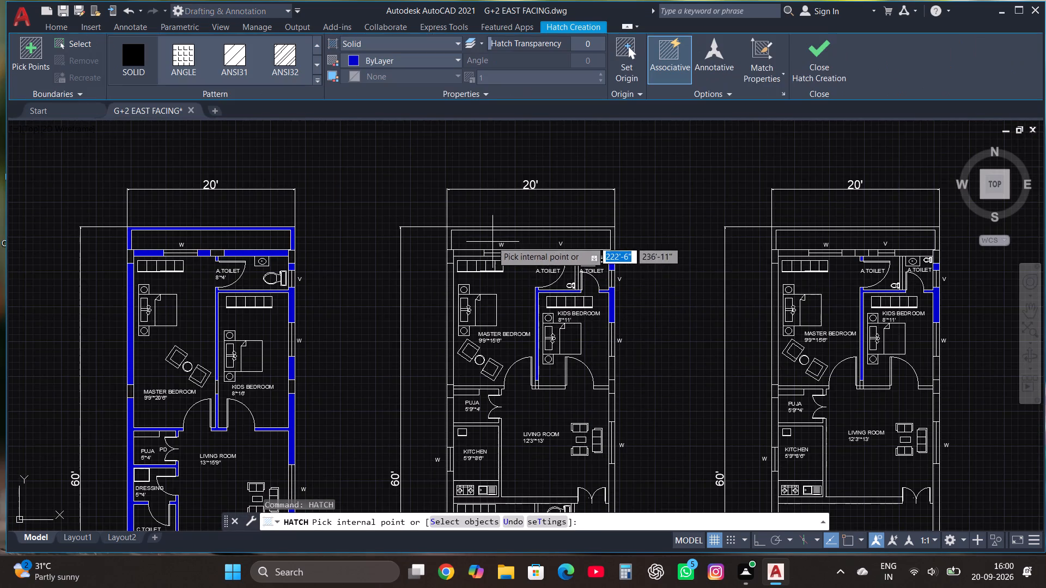
pyautogui.scroll(2, 489, 240)
pyautogui.click(461, 211)
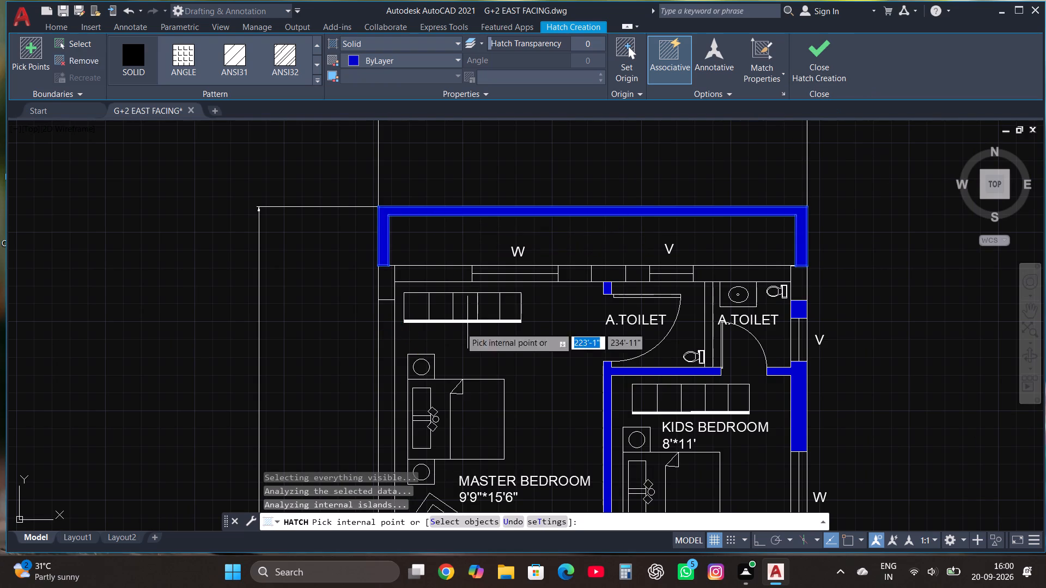
pyautogui.click(388, 371)
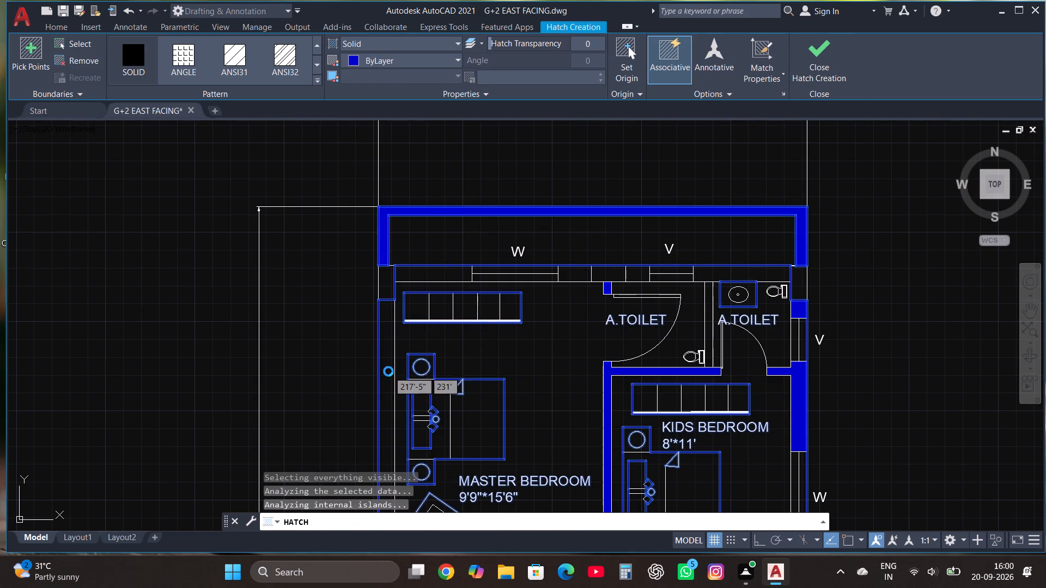
pyautogui.hotkey('ctrl', 'z')
pyautogui.scroll(-2, 463, 262)
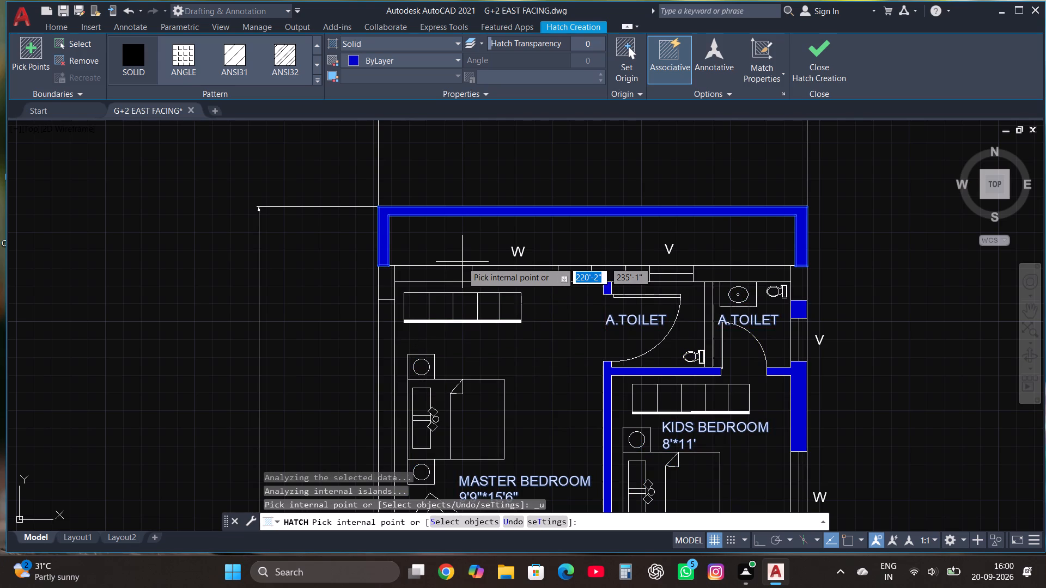
pyautogui.scroll(-6, 464, 265)
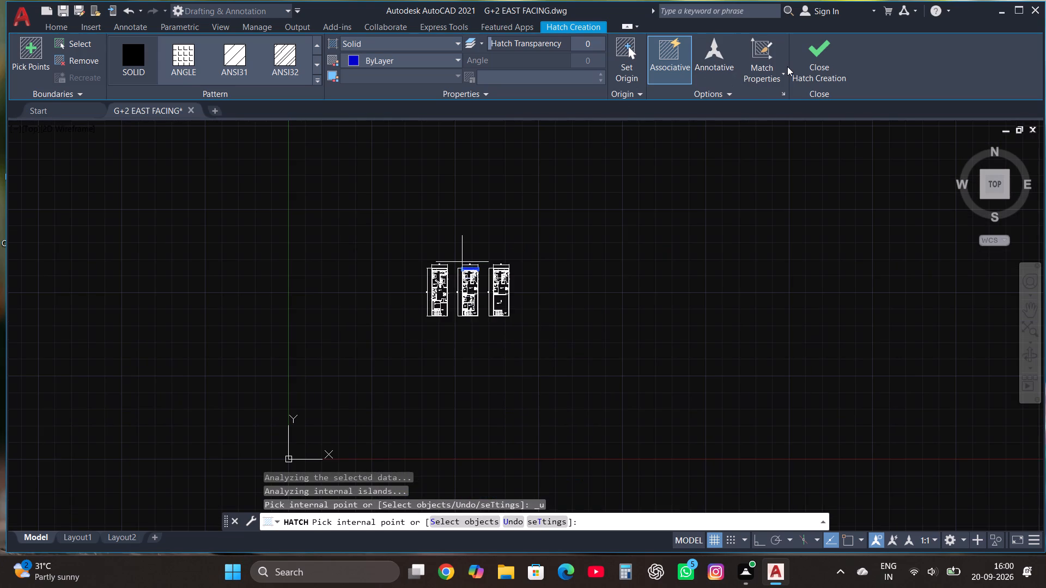
pyautogui.click(822, 49)
# Solid-hatch the second plan's wall between master bedroom and puja, and the wall segments between kids bedroom and living room.
pyautogui.scroll(2, 506, 237)
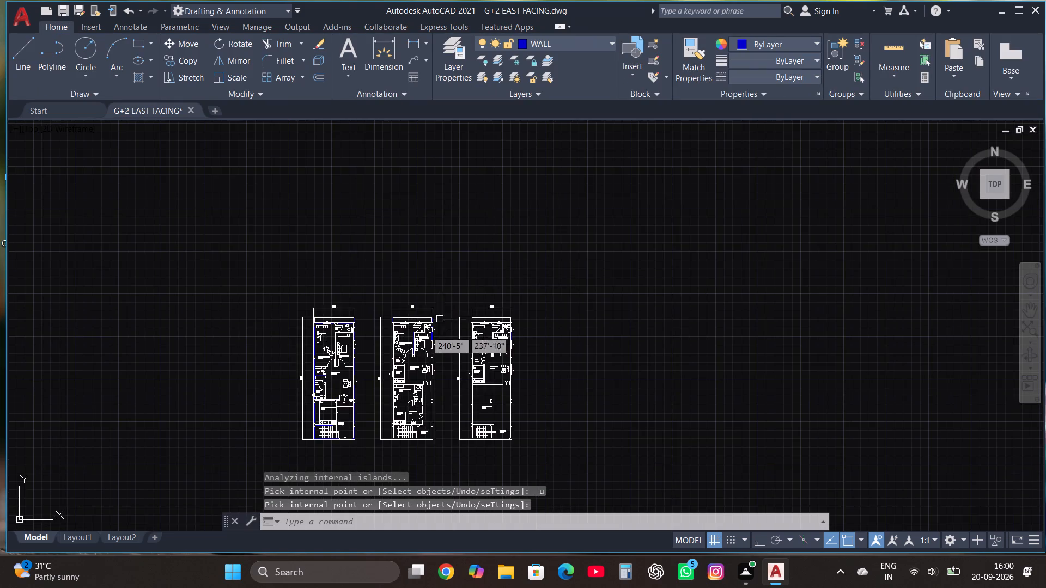
pyautogui.scroll(5, 393, 351)
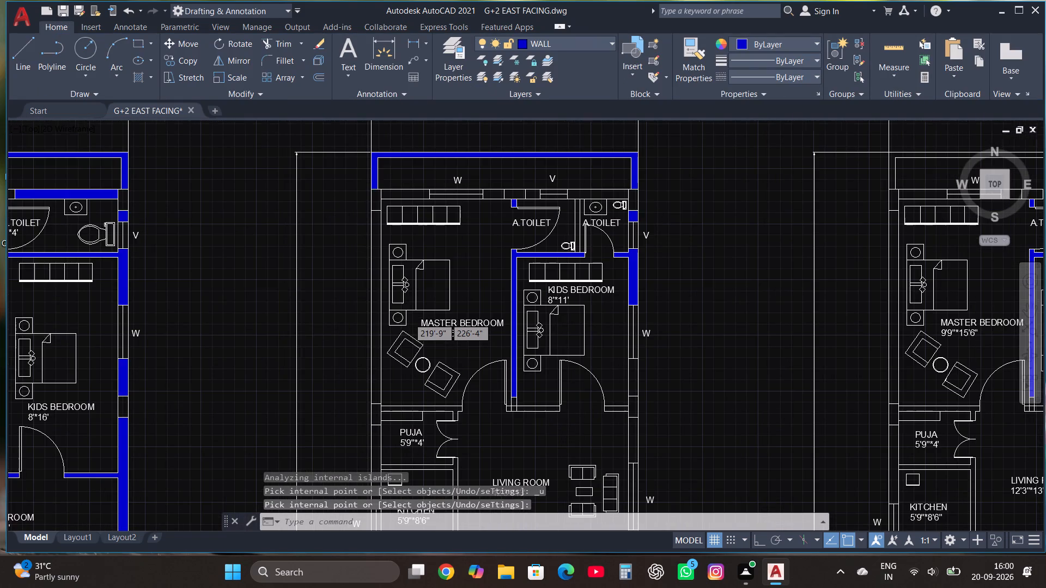
pyautogui.write('HAT')
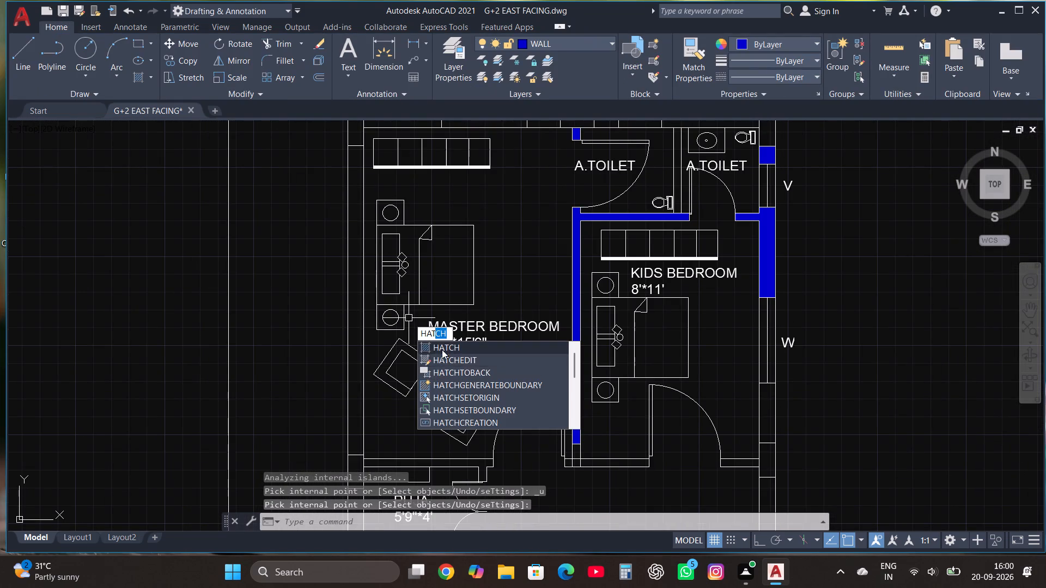
pyautogui.click(442, 350)
pyautogui.scroll(-3, 467, 373)
pyautogui.scroll(3, 465, 402)
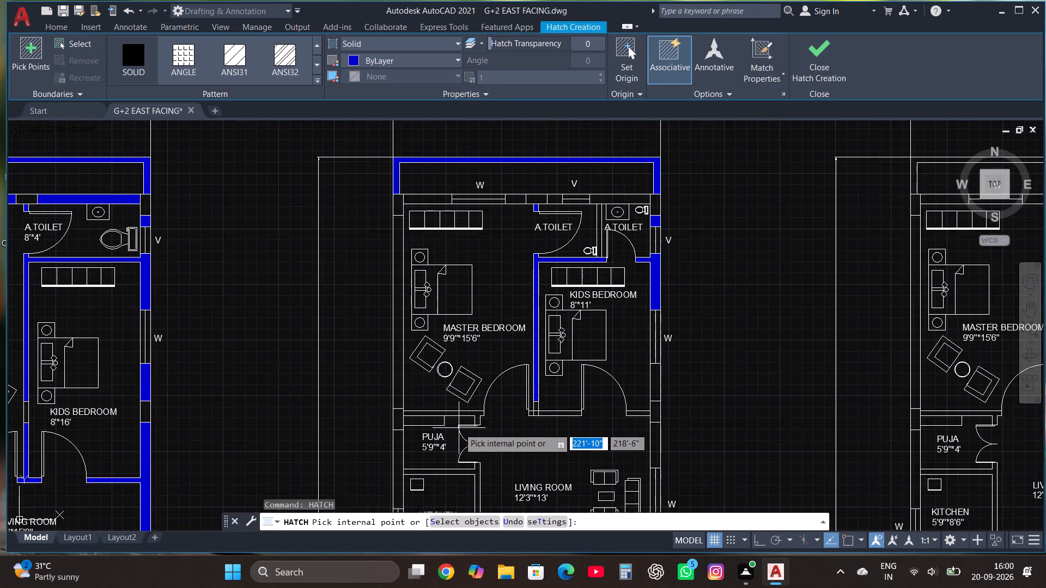
pyautogui.scroll(3, 459, 428)
pyautogui.click(528, 397)
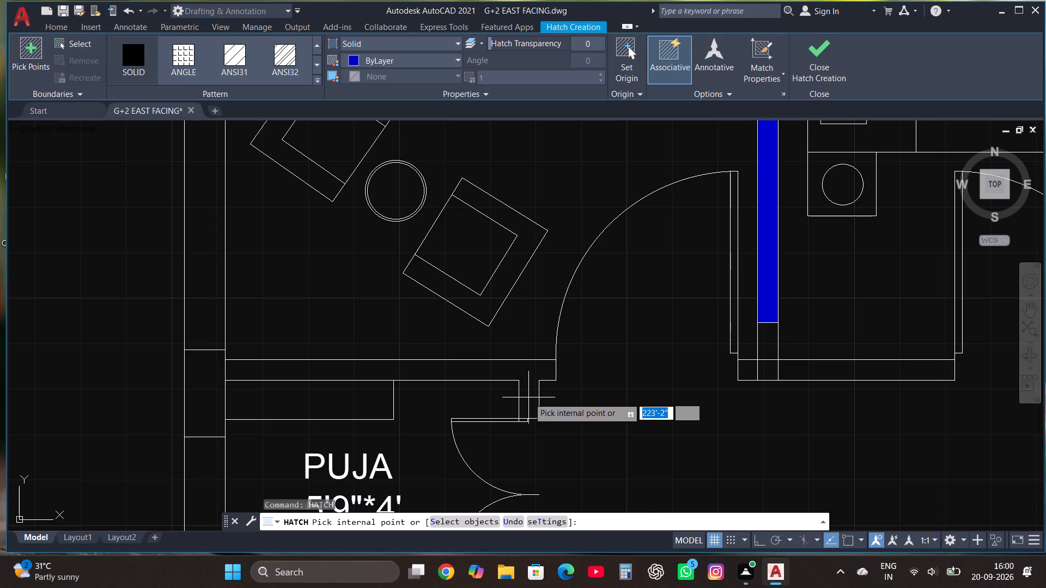
pyautogui.click(533, 396)
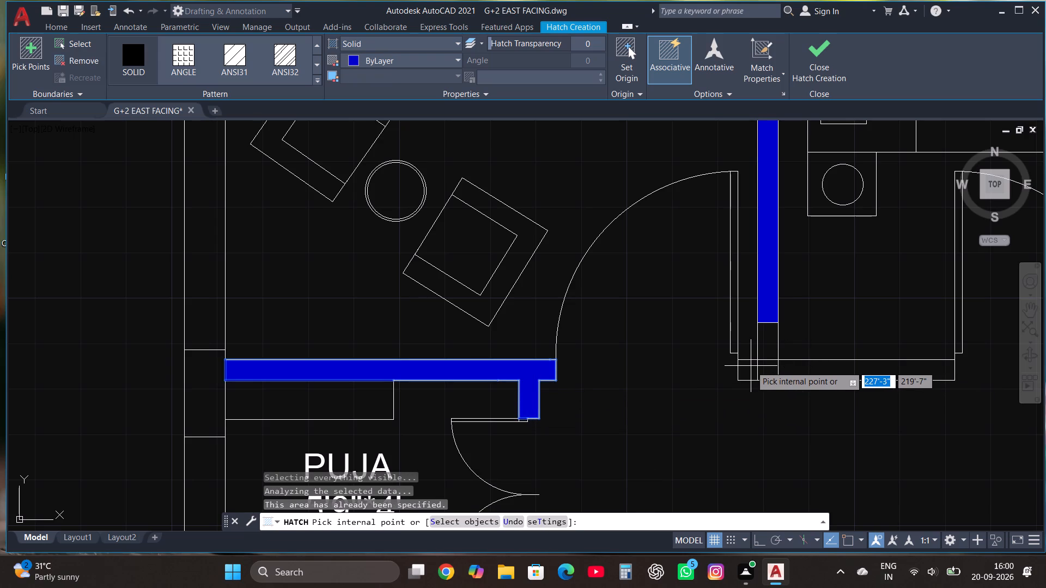
pyautogui.click(751, 366)
pyautogui.click(818, 367)
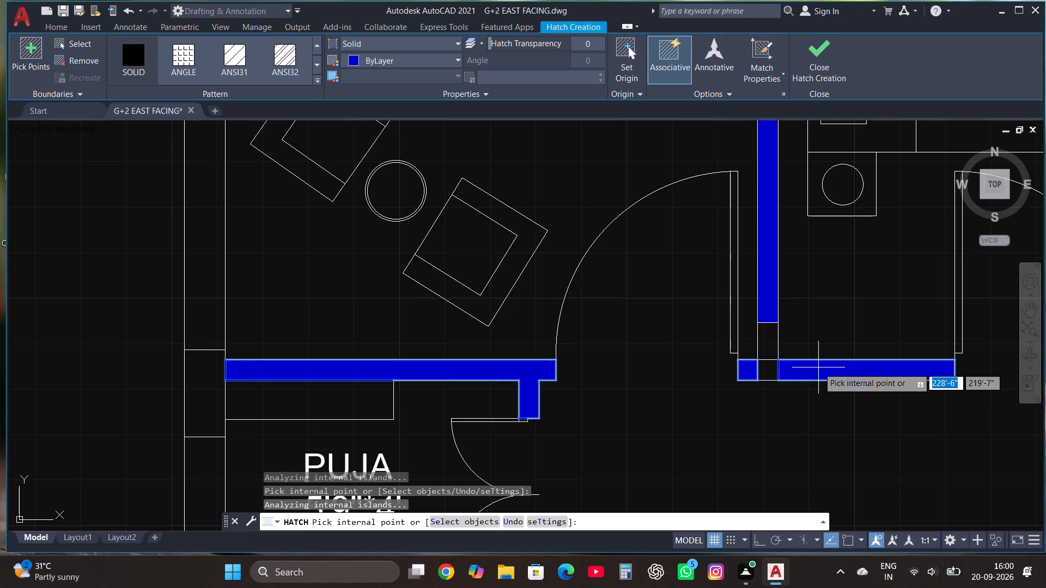
pyautogui.click(763, 366)
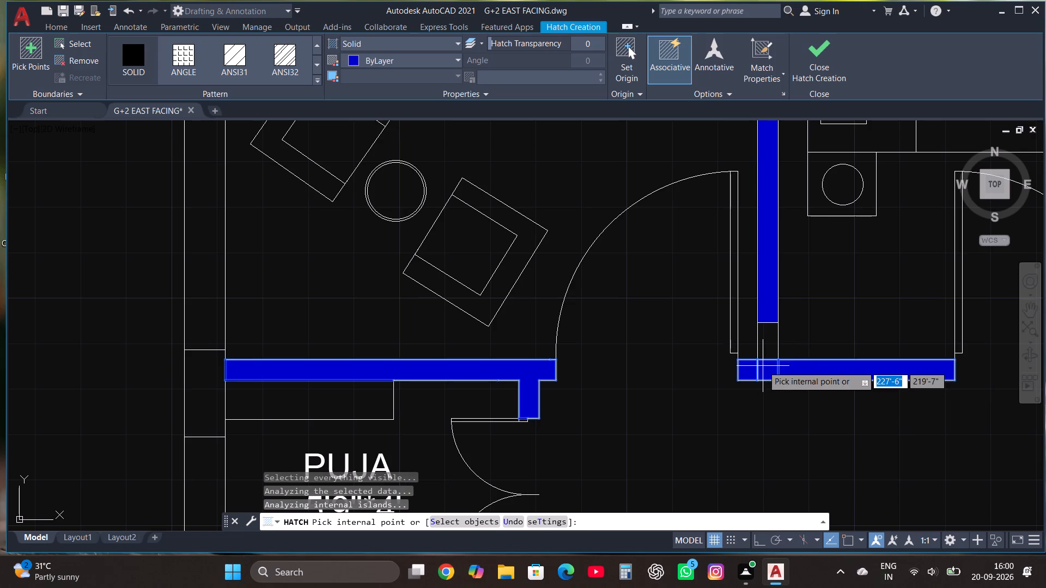
pyautogui.scroll(-2, 761, 373)
pyautogui.click(918, 374)
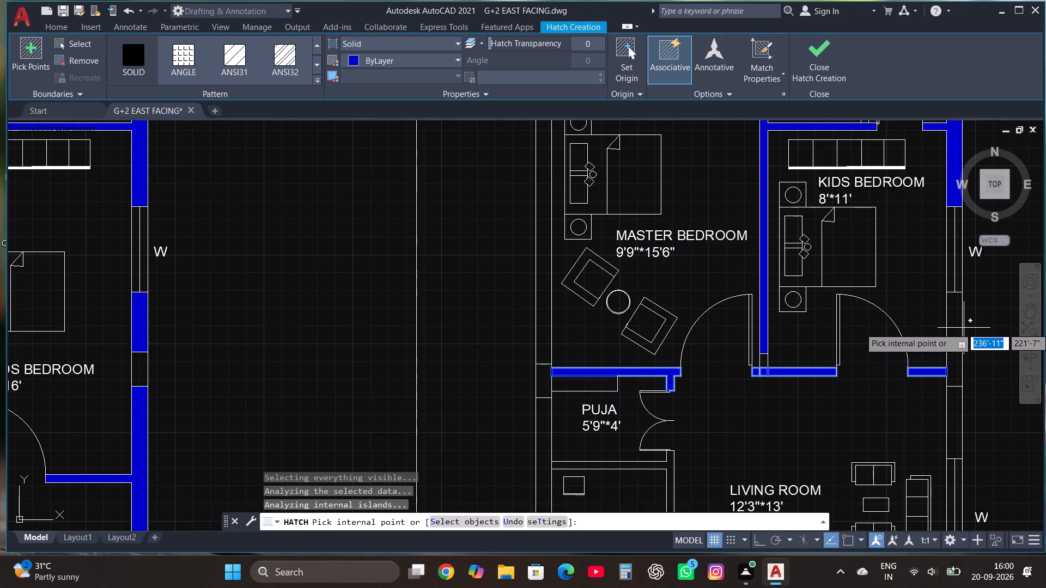
# Solid-hatch the second plan's outer wall segments beside the kids bedroom, living room and puja, and try the one beside the master bedroom.
pyautogui.click(957, 425)
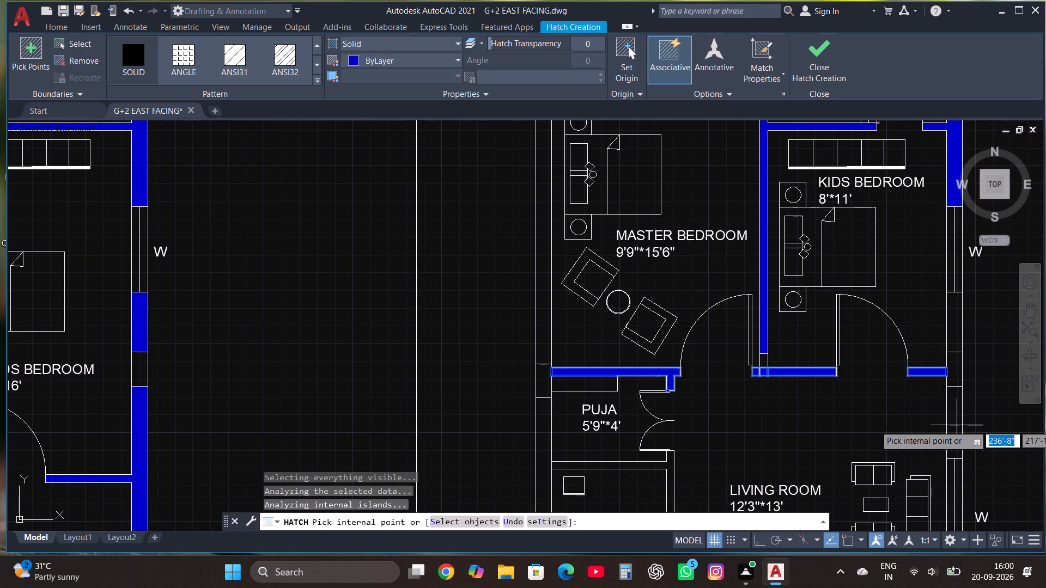
pyautogui.click(954, 328)
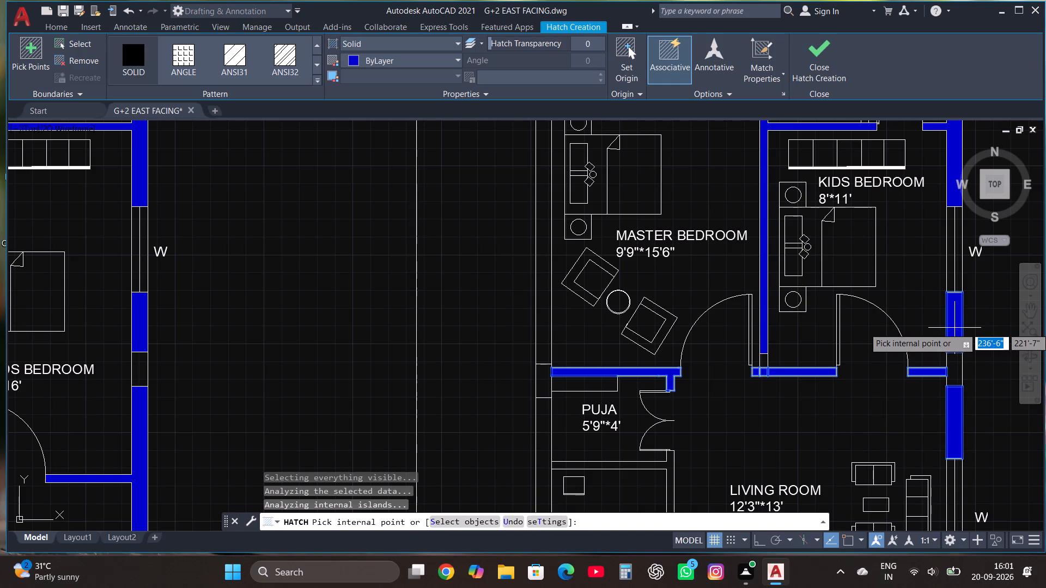
pyautogui.click(549, 326)
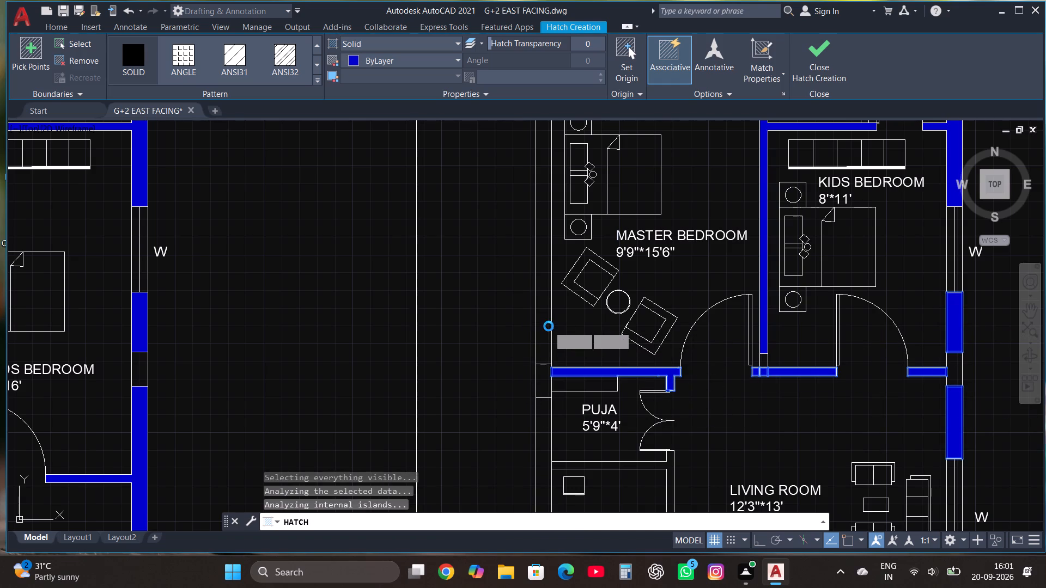
pyautogui.hotkey('ctrl', 'z')
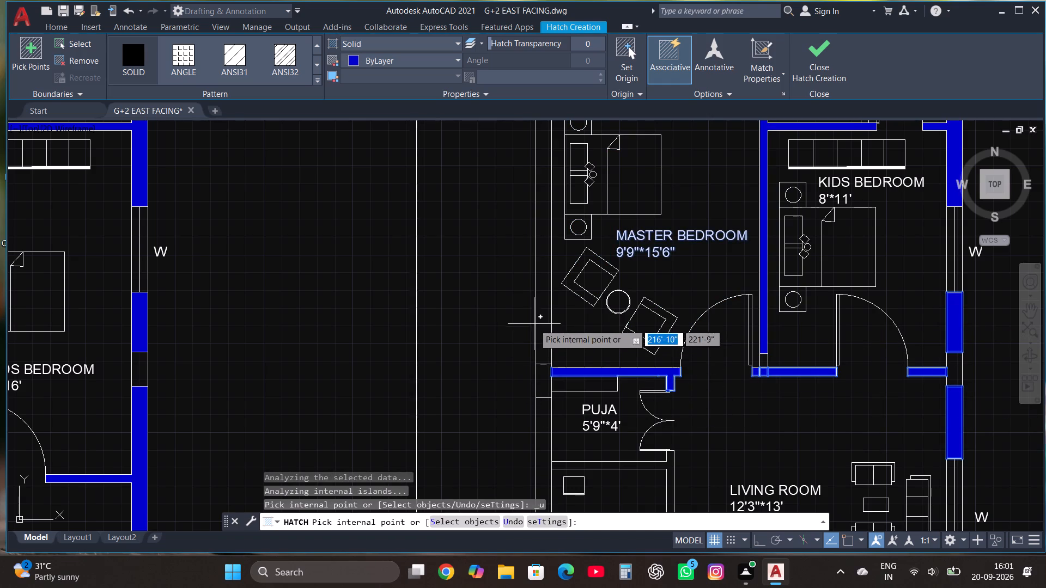
pyautogui.click(541, 325)
pyautogui.hotkey('ctrl', 'z')
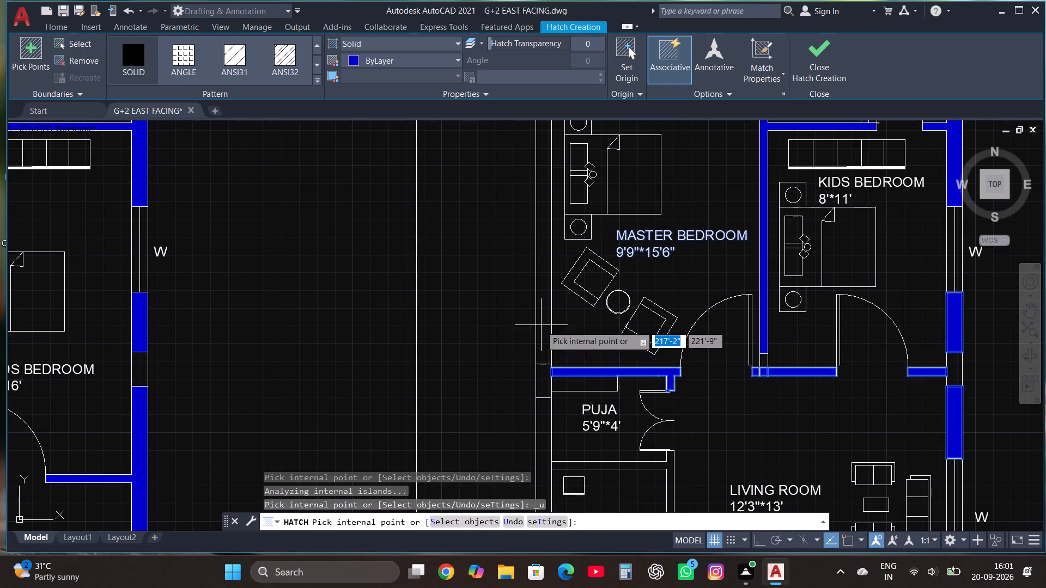
pyautogui.click(542, 419)
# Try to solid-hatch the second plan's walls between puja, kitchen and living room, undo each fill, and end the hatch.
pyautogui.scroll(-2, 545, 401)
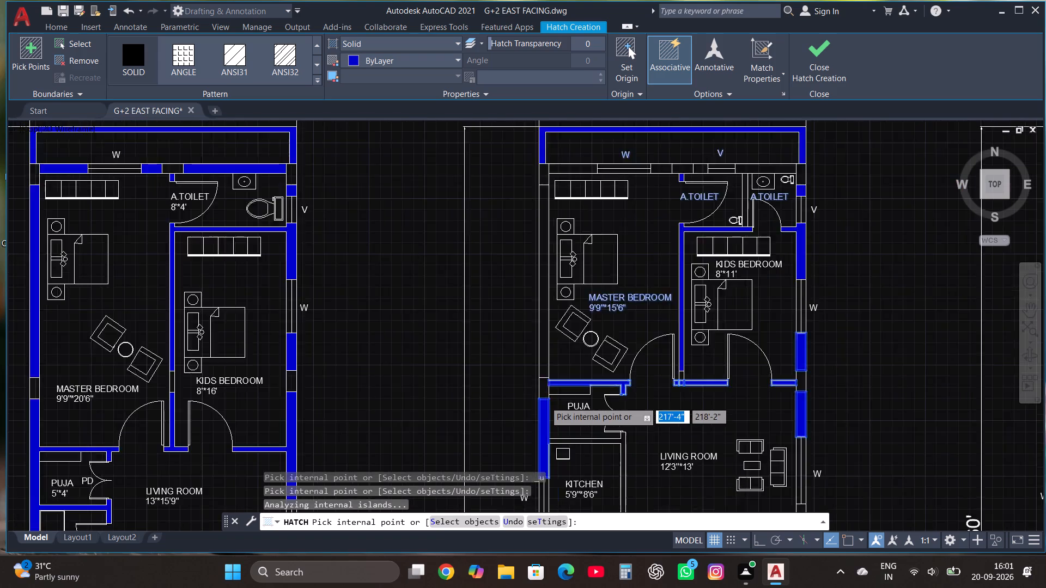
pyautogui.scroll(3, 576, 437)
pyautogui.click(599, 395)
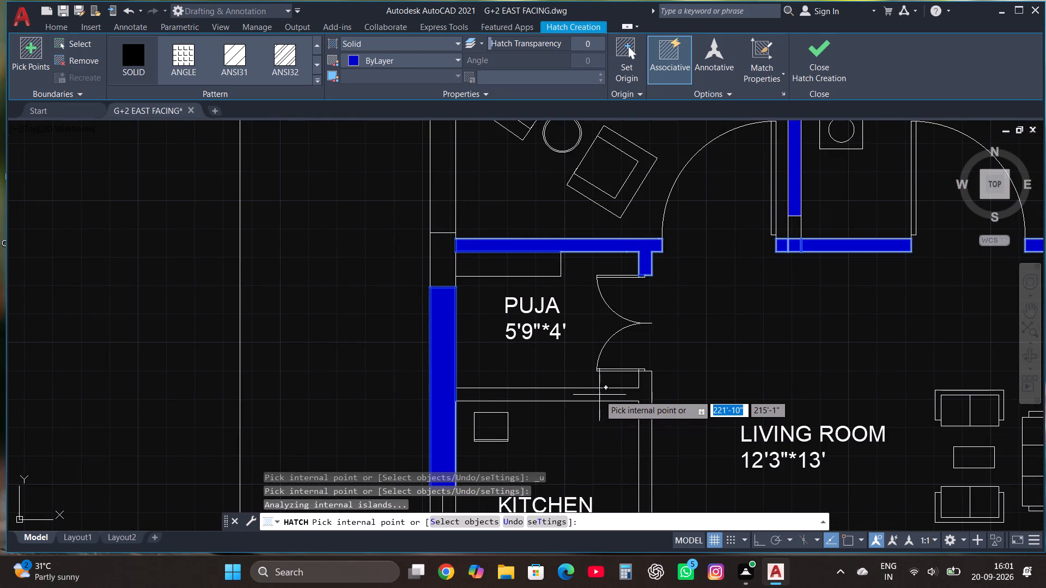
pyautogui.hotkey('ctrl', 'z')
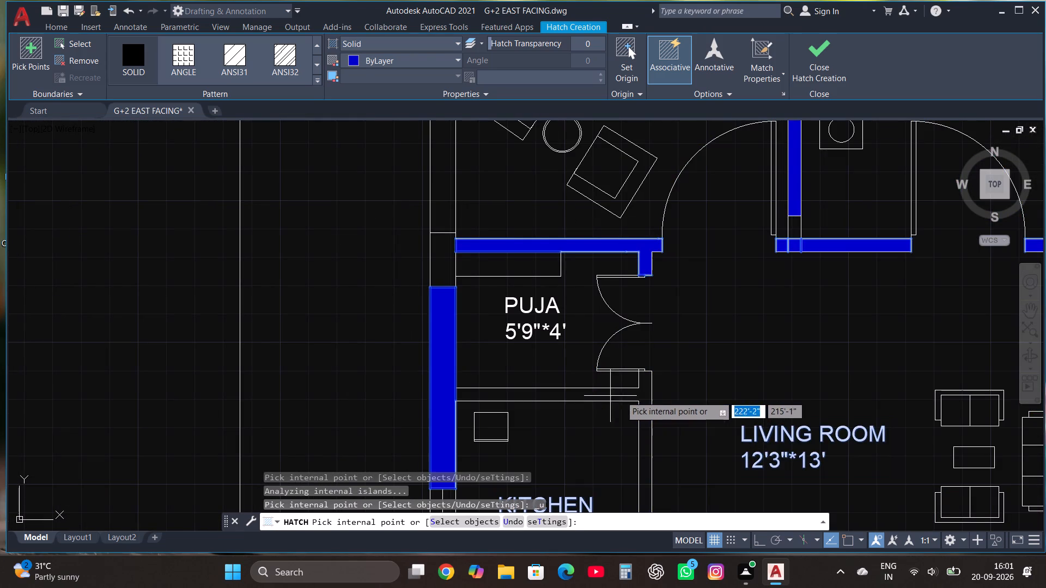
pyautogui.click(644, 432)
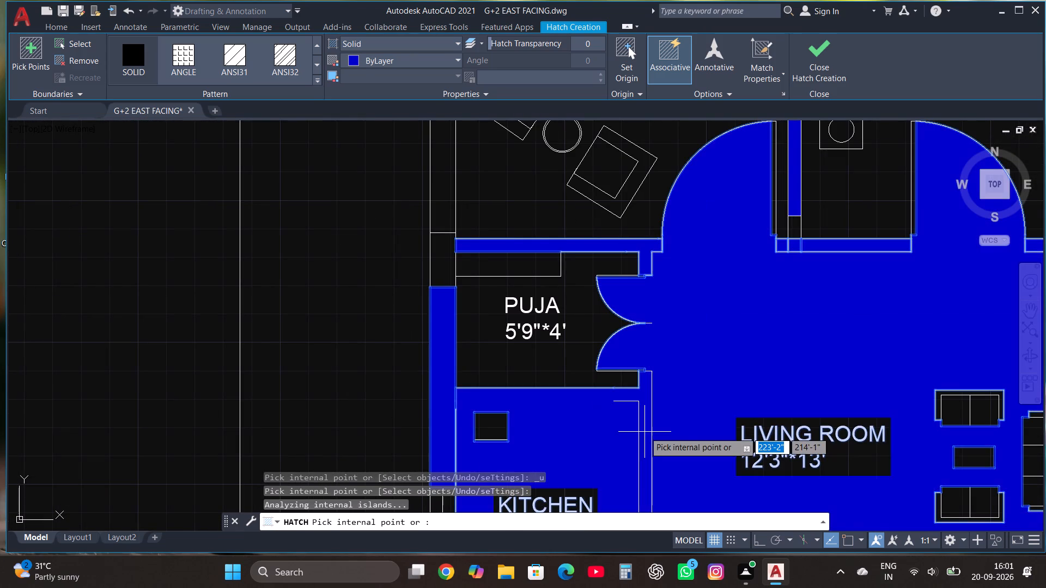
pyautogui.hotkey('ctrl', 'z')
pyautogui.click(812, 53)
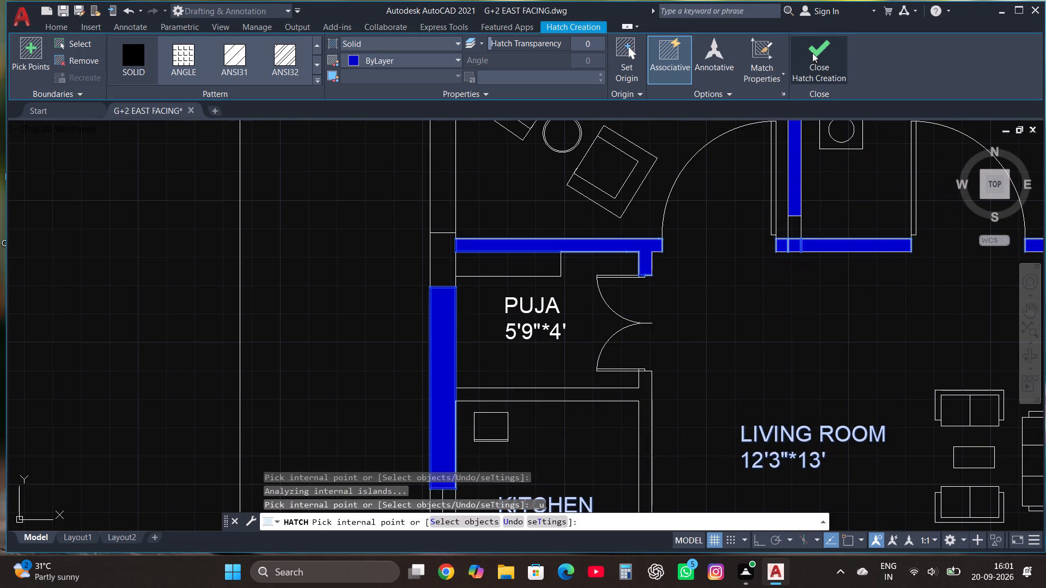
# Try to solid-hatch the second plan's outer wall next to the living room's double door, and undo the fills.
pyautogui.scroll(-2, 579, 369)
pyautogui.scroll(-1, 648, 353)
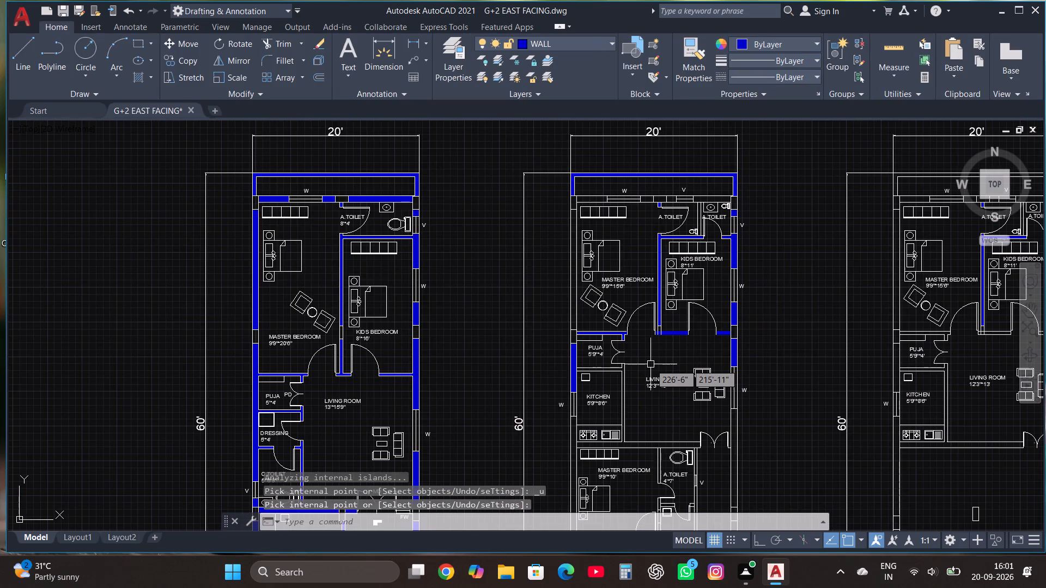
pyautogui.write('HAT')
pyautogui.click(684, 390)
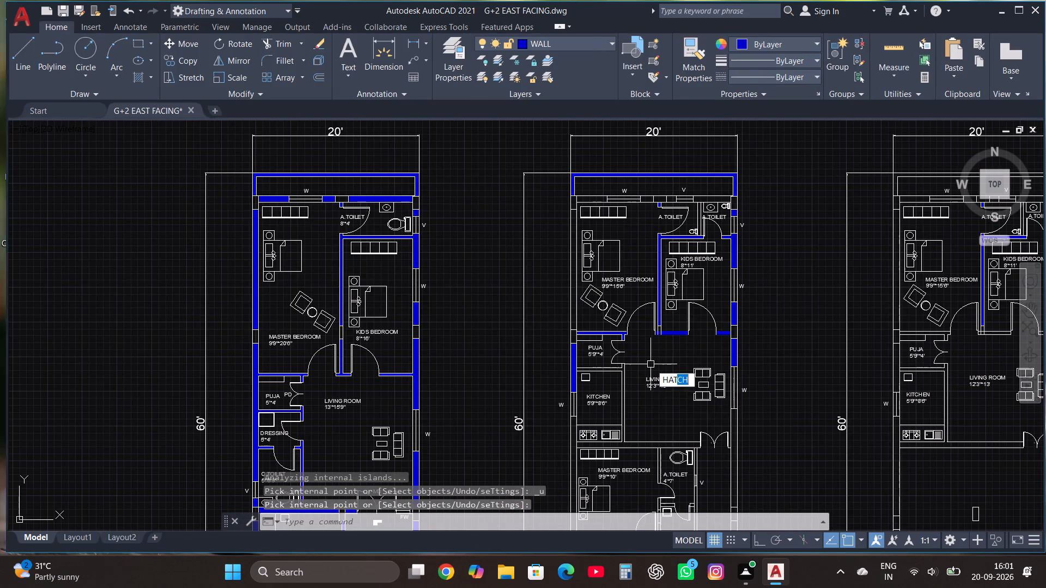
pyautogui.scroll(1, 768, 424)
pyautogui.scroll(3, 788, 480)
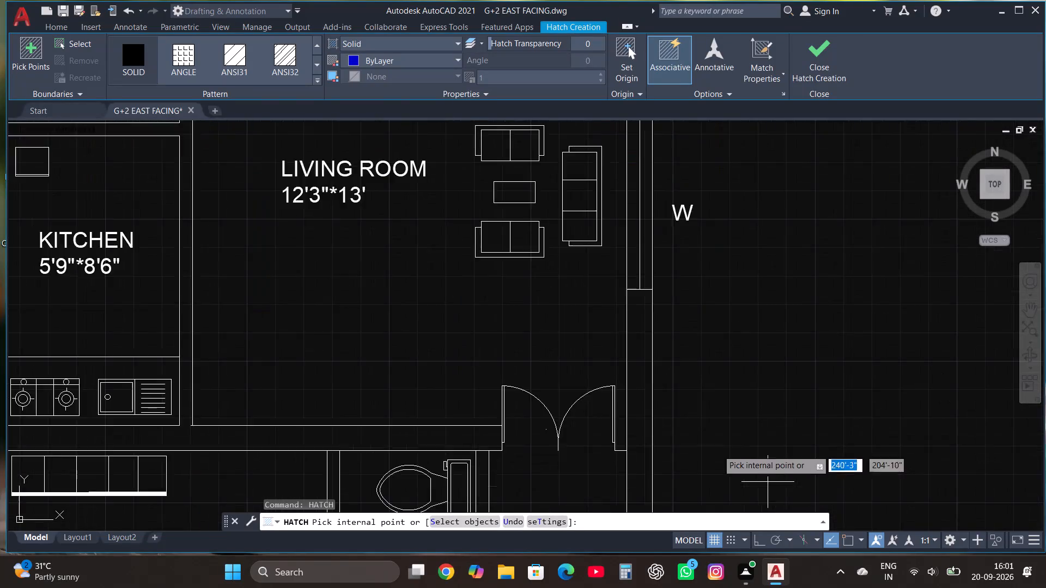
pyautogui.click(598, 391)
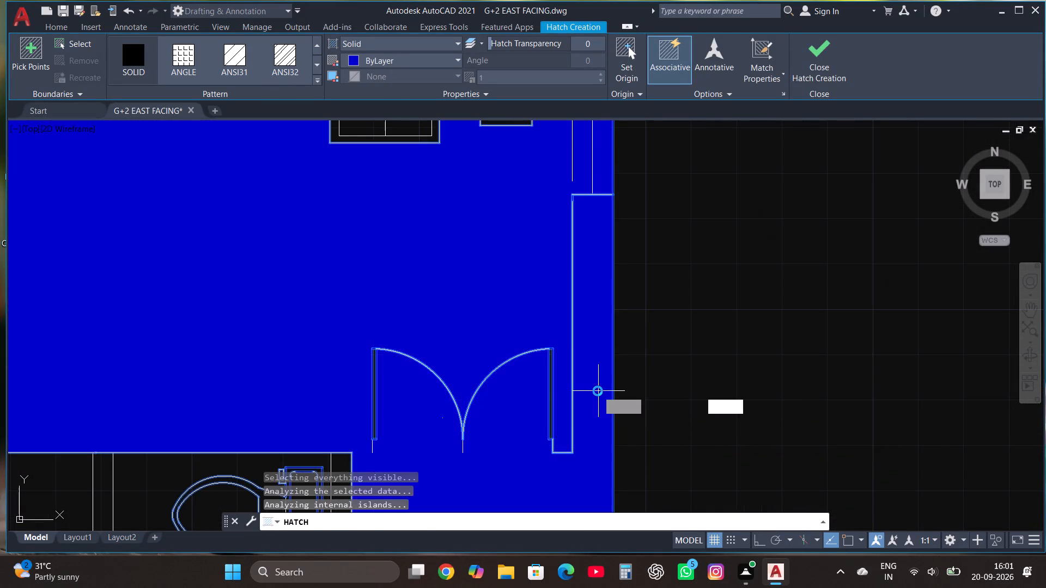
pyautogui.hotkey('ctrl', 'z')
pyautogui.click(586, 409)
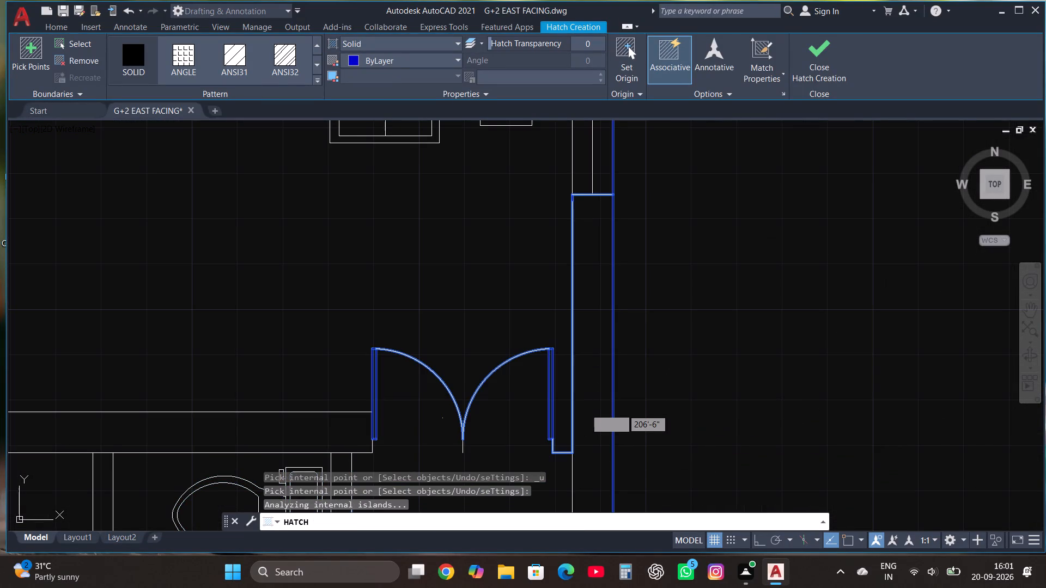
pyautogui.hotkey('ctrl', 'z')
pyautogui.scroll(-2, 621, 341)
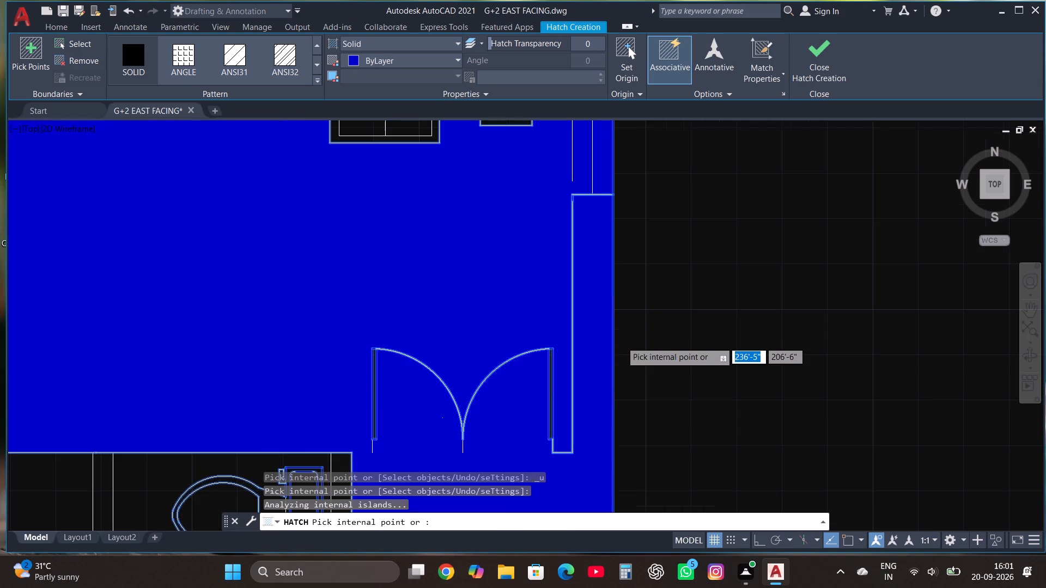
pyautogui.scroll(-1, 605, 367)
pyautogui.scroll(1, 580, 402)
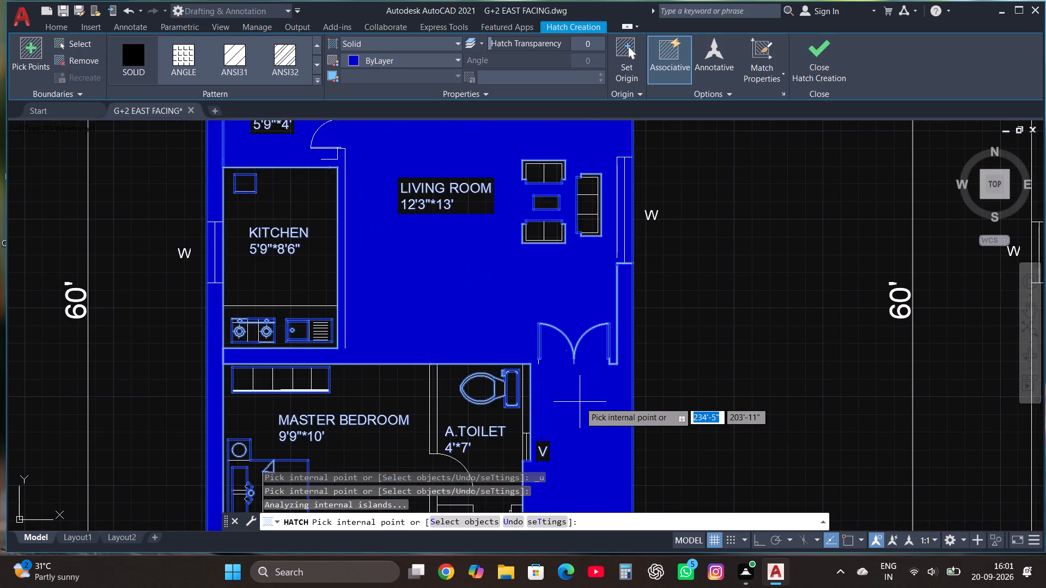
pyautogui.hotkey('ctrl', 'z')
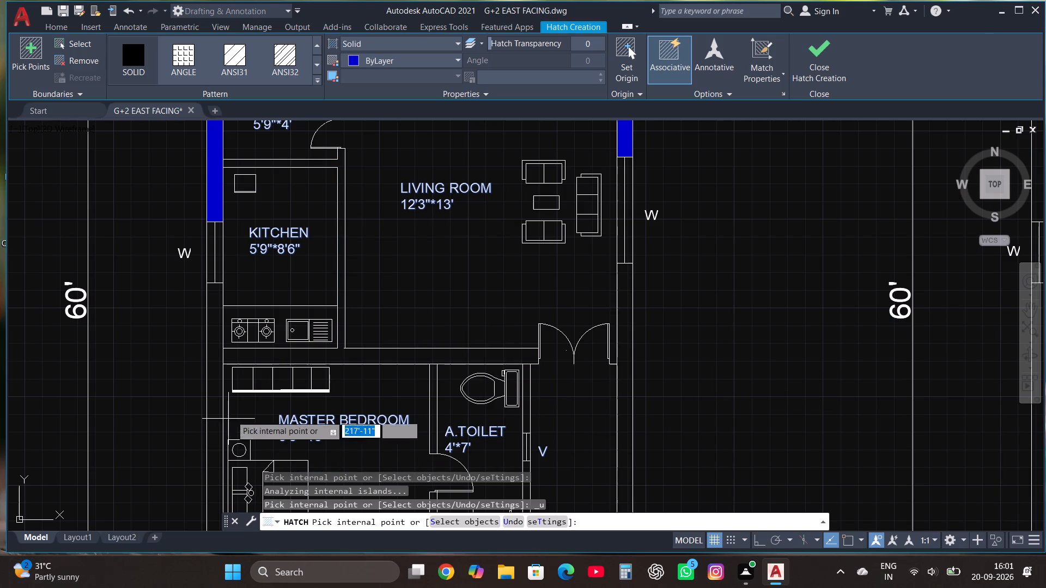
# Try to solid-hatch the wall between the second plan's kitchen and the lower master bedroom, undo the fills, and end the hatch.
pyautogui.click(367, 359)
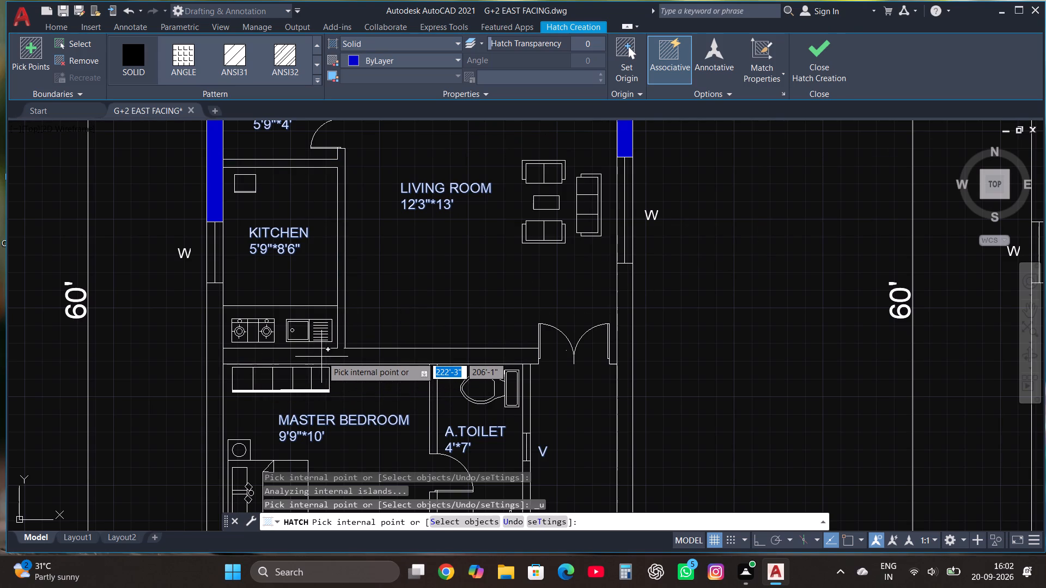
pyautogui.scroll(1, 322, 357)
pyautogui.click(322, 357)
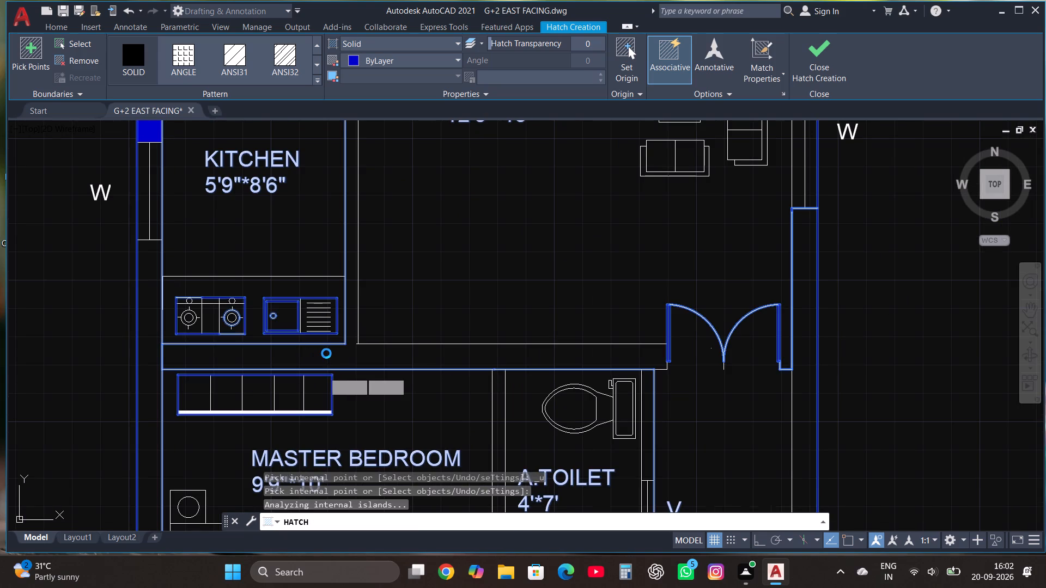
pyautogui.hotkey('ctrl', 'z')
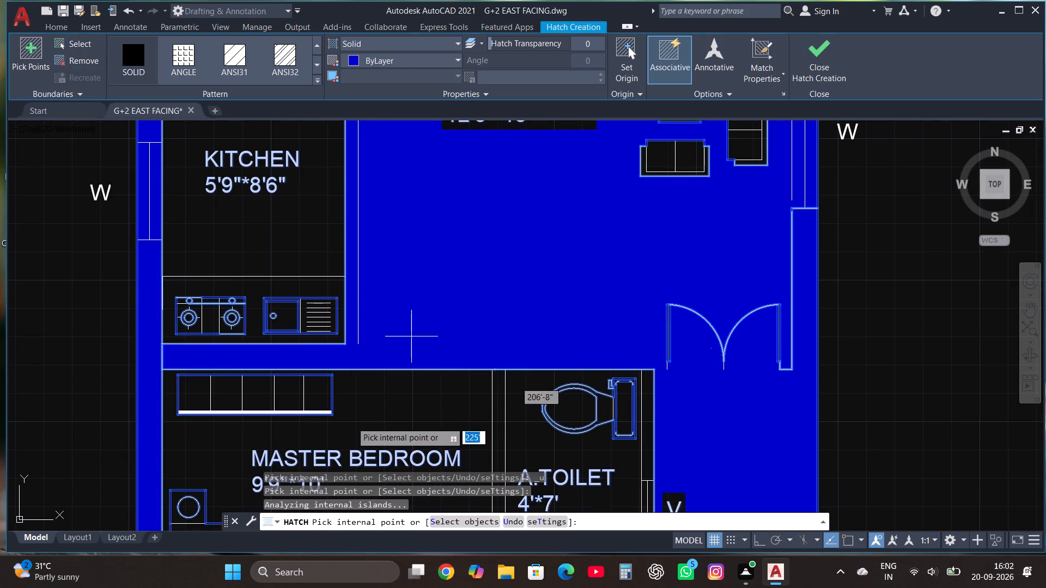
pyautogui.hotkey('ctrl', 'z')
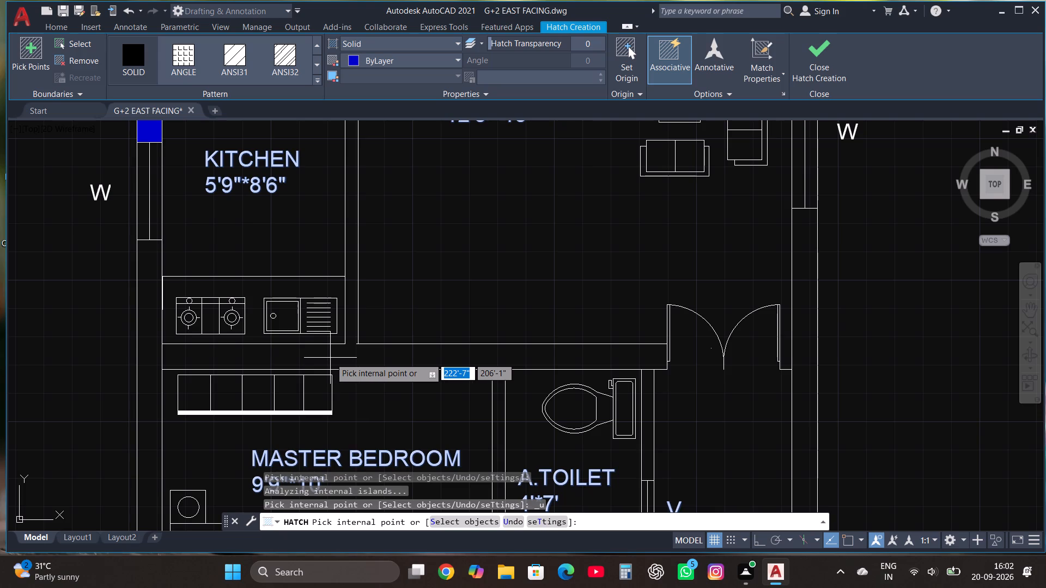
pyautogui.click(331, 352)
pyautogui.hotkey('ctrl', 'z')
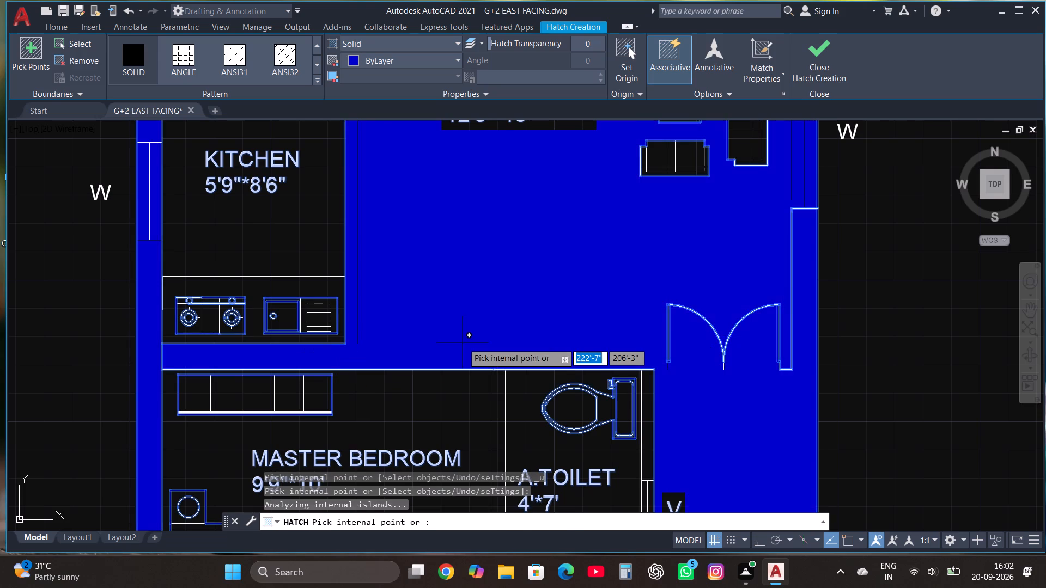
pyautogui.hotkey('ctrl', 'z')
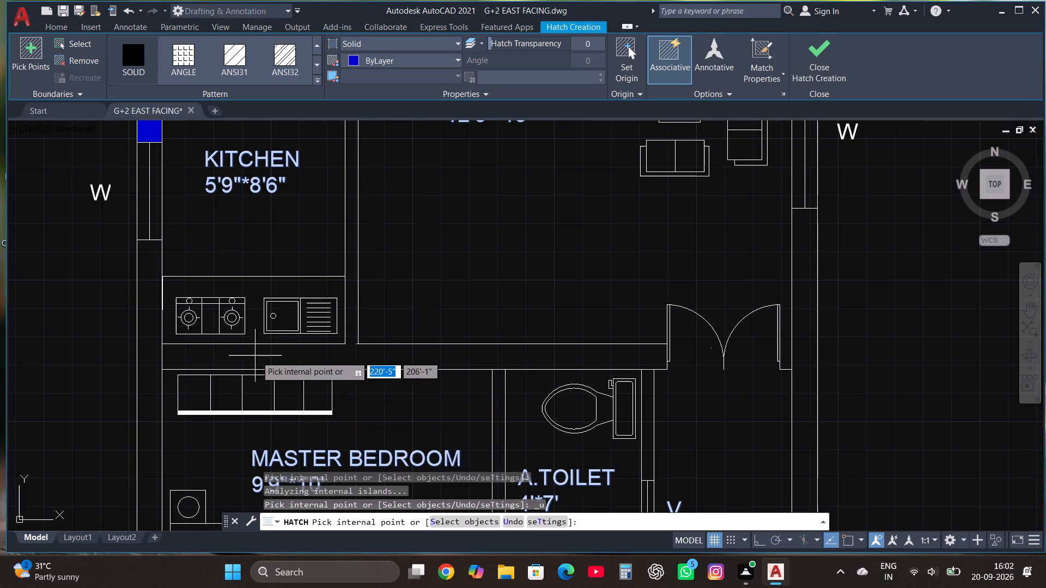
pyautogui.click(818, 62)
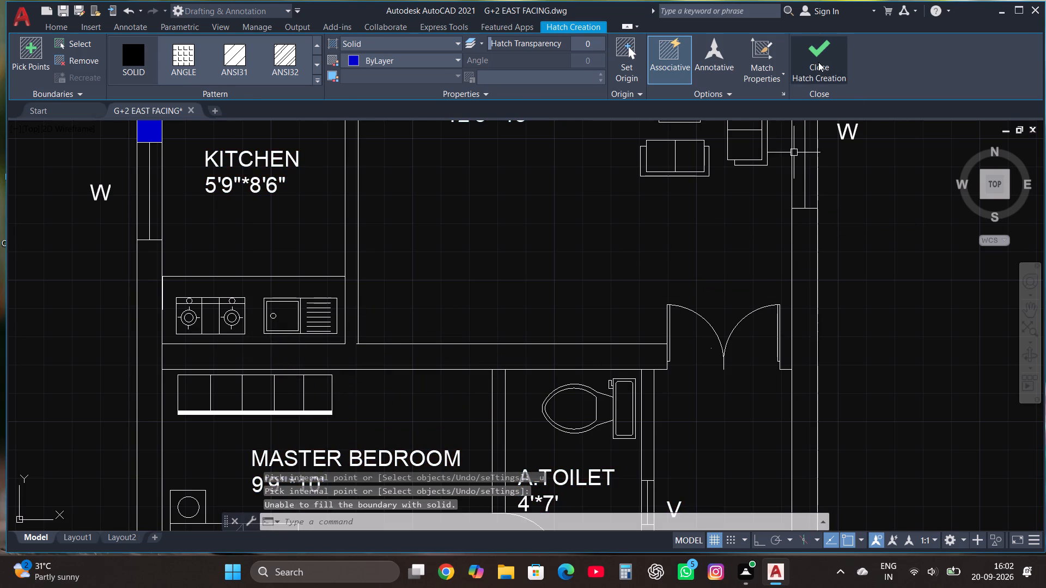
# Solid-hatch the narrow dividing wall between the stair flights in the first plan.
pyautogui.scroll(-4, 492, 255)
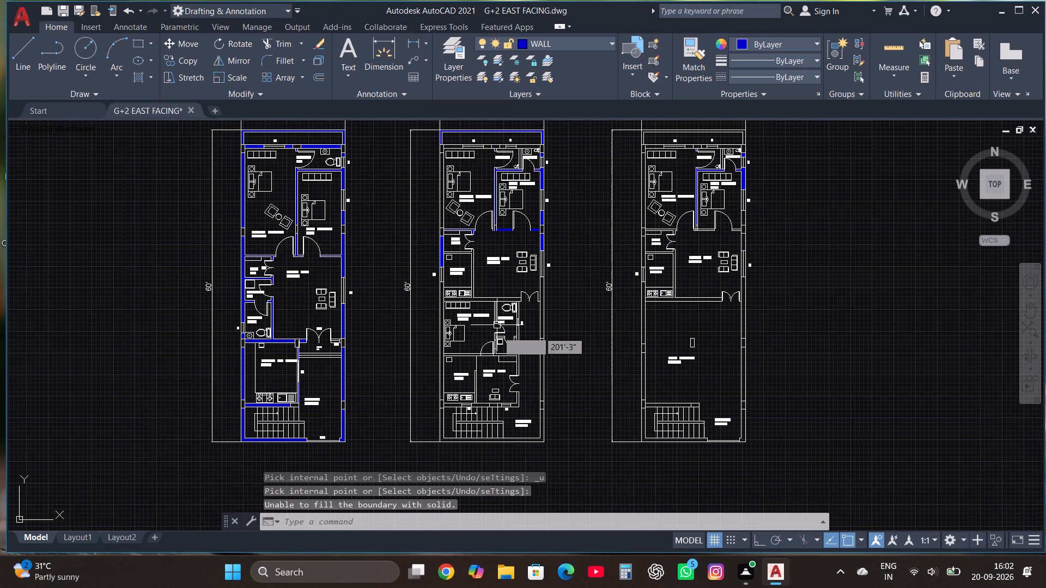
pyautogui.scroll(3, 481, 425)
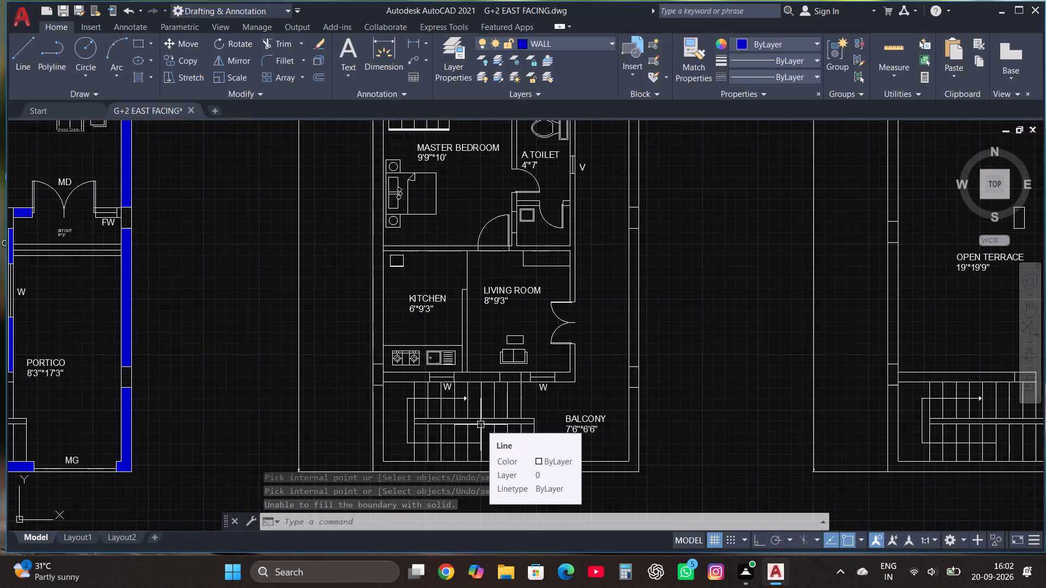
pyautogui.write('HAT')
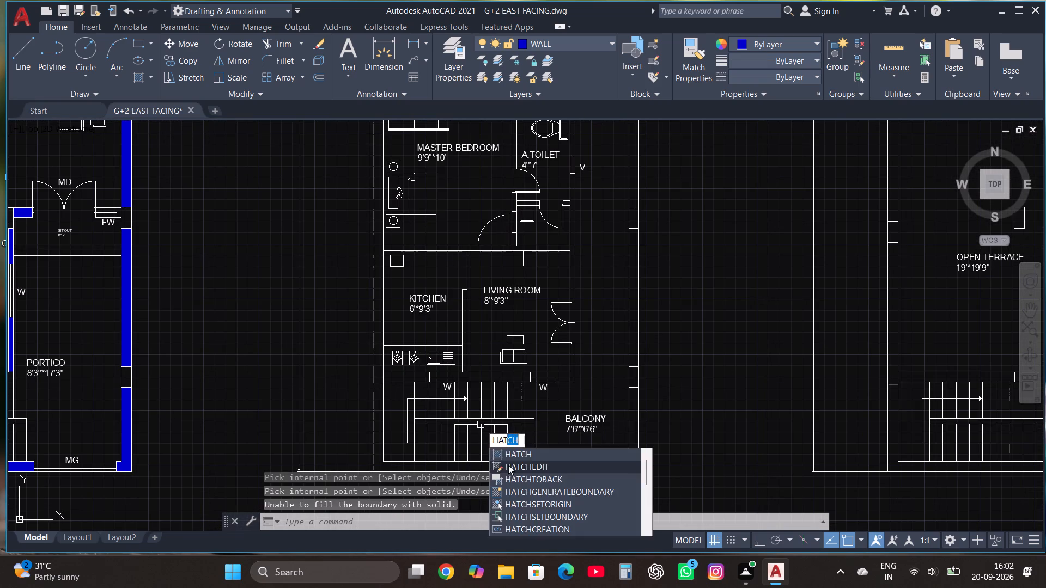
pyautogui.click(524, 455)
pyautogui.scroll(-2, 524, 455)
pyautogui.scroll(3, 305, 442)
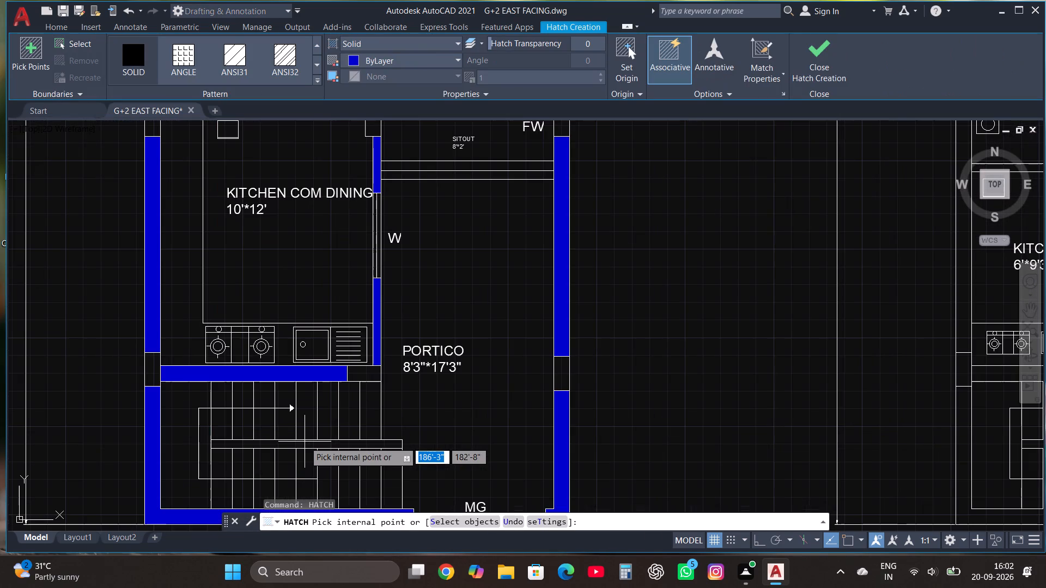
pyautogui.click(307, 444)
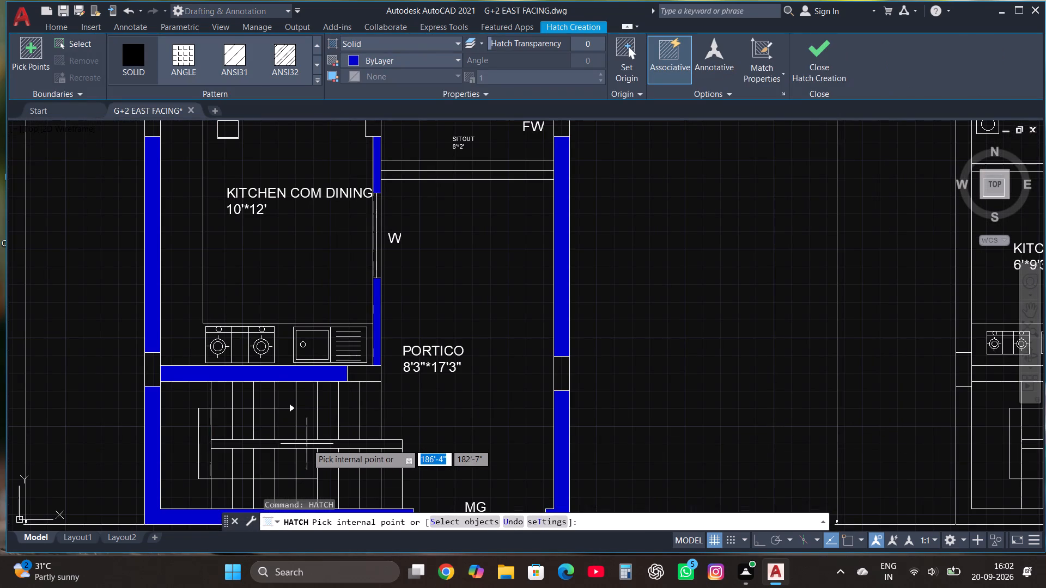
# Solid-hatch the narrow dividing wall between the stair flights in the second plan.
pyautogui.scroll(-2, 353, 406)
pyautogui.scroll(1, 848, 432)
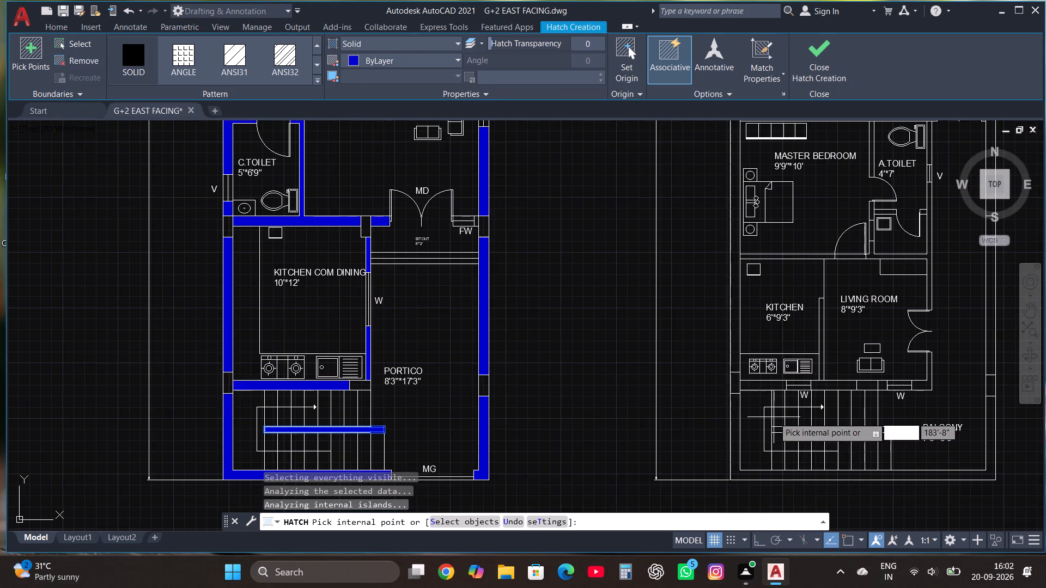
pyautogui.scroll(3, 848, 432)
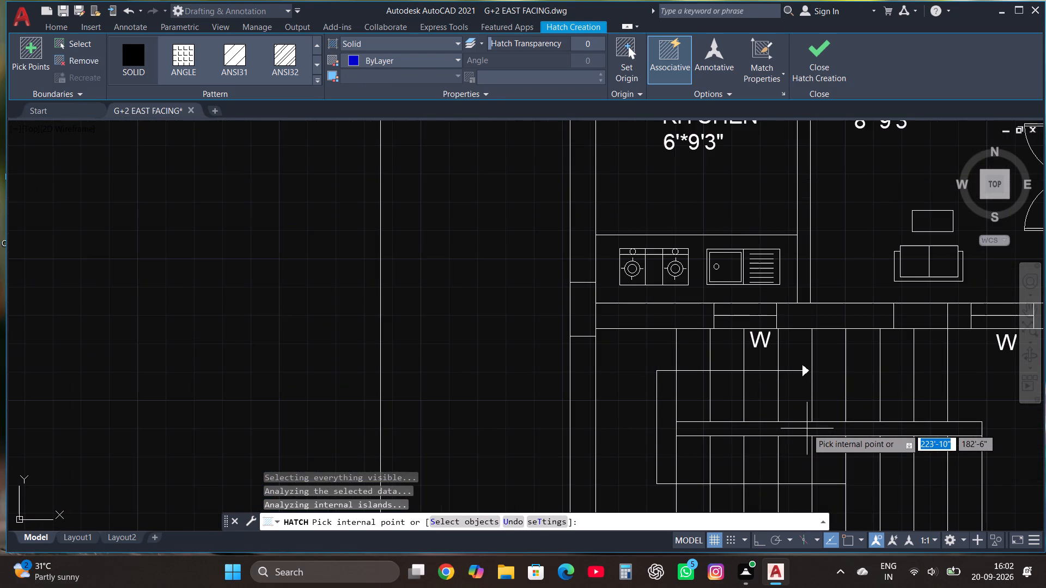
pyautogui.click(807, 428)
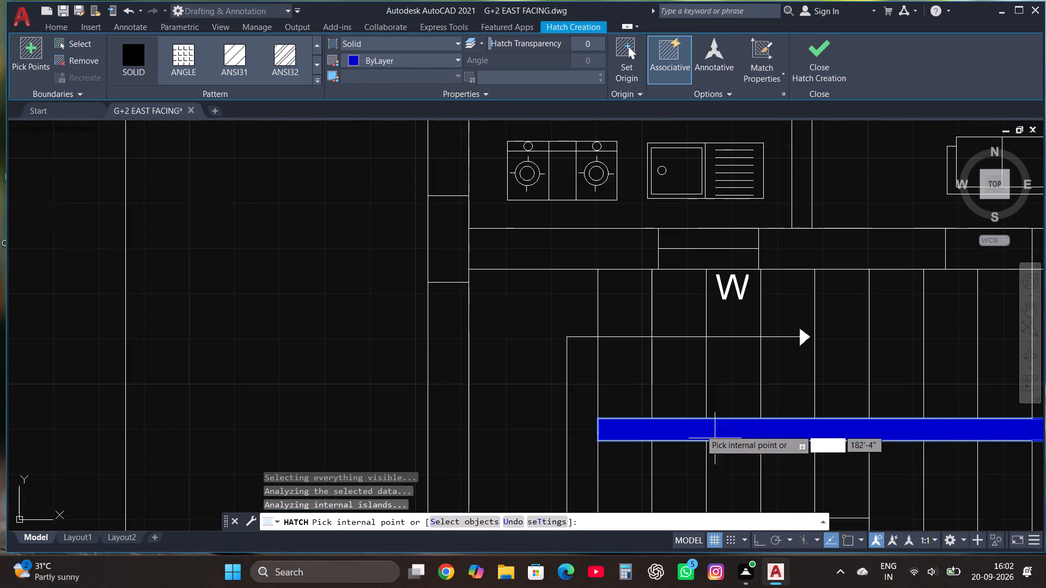
# Solid-hatch the two wall segments on either side of the window between the second plan's lower kitchen and staircase.
pyautogui.click(574, 244)
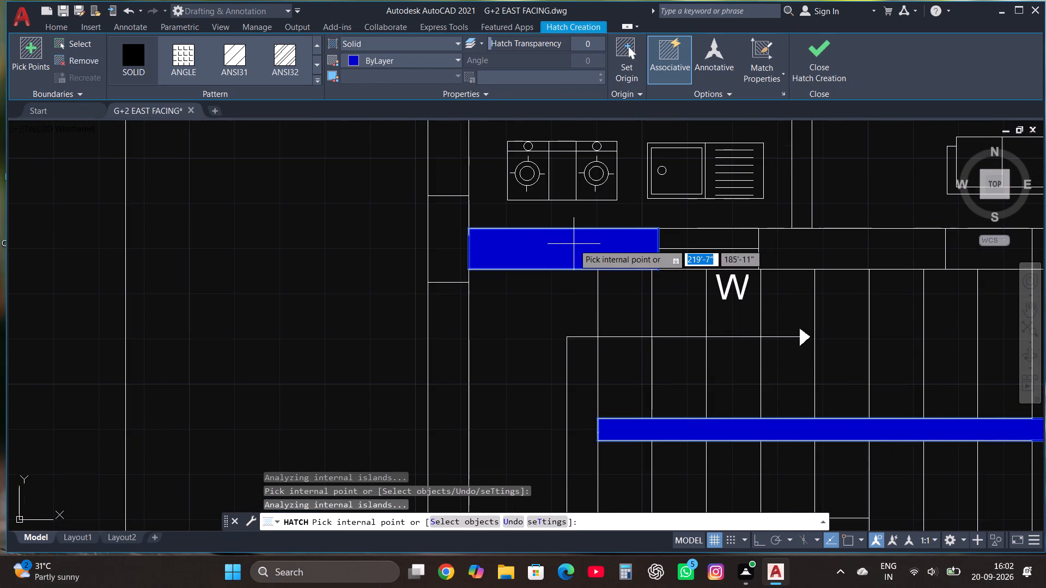
pyautogui.click(810, 247)
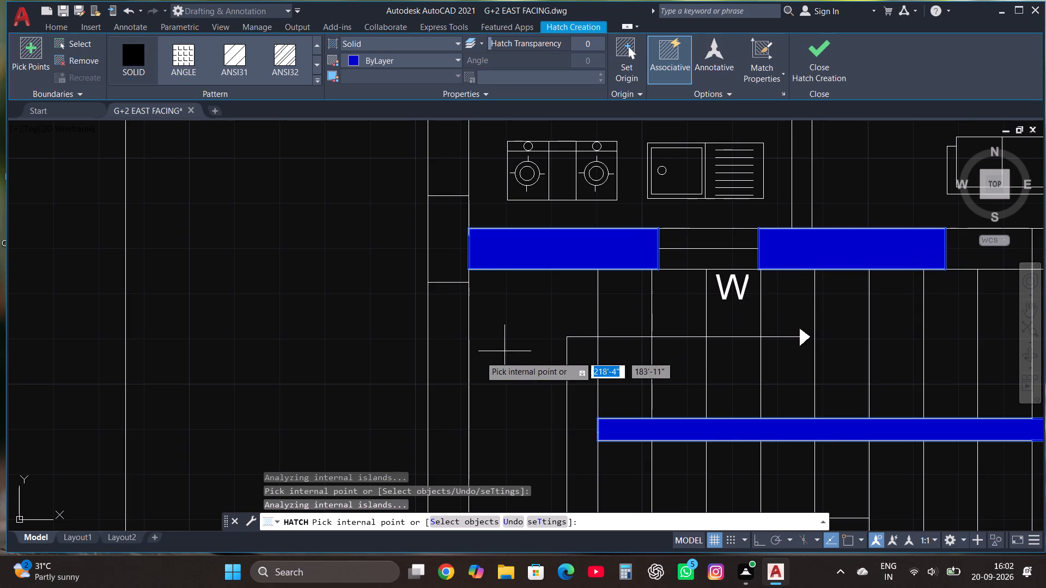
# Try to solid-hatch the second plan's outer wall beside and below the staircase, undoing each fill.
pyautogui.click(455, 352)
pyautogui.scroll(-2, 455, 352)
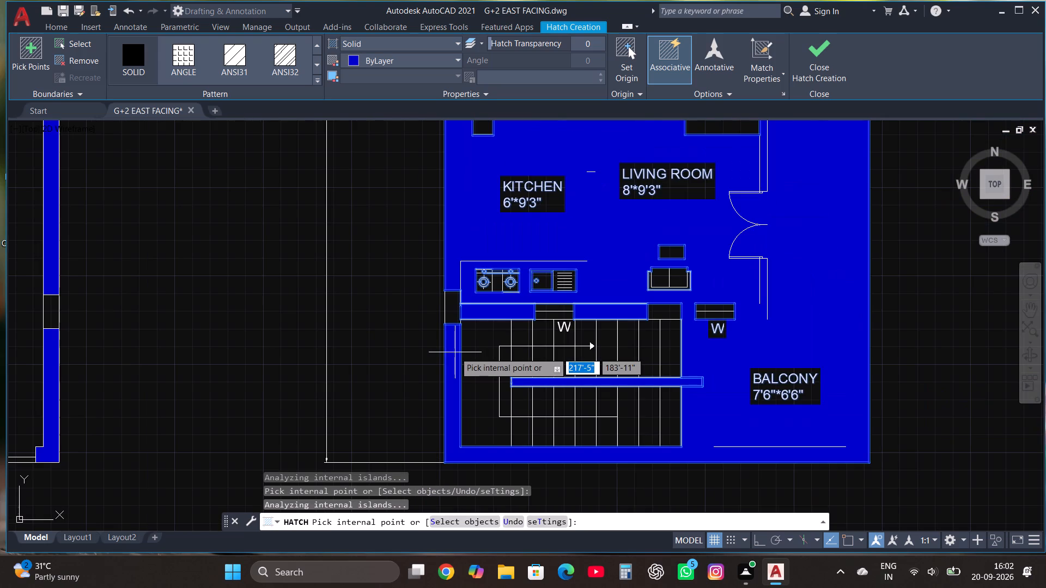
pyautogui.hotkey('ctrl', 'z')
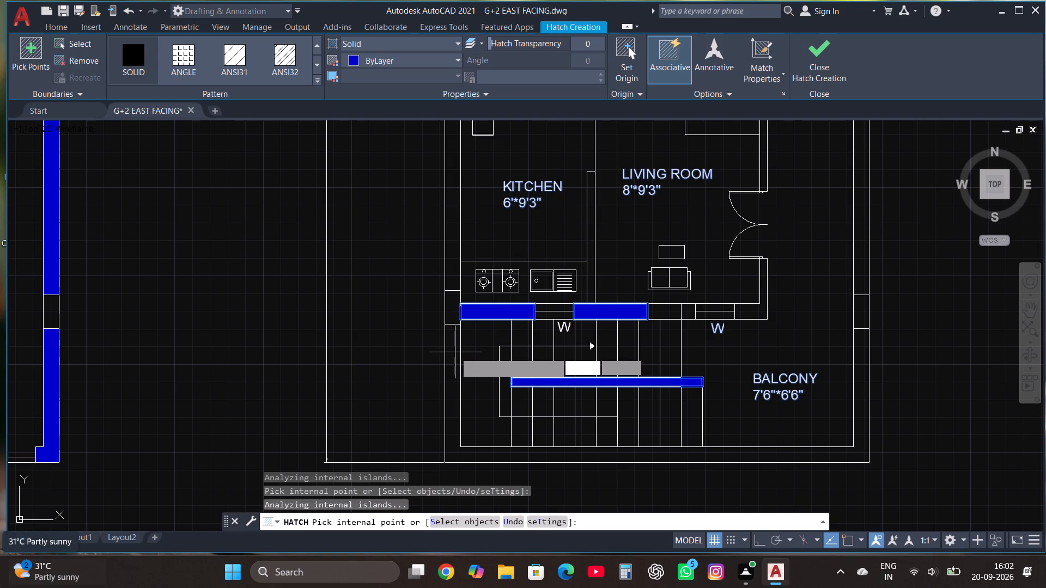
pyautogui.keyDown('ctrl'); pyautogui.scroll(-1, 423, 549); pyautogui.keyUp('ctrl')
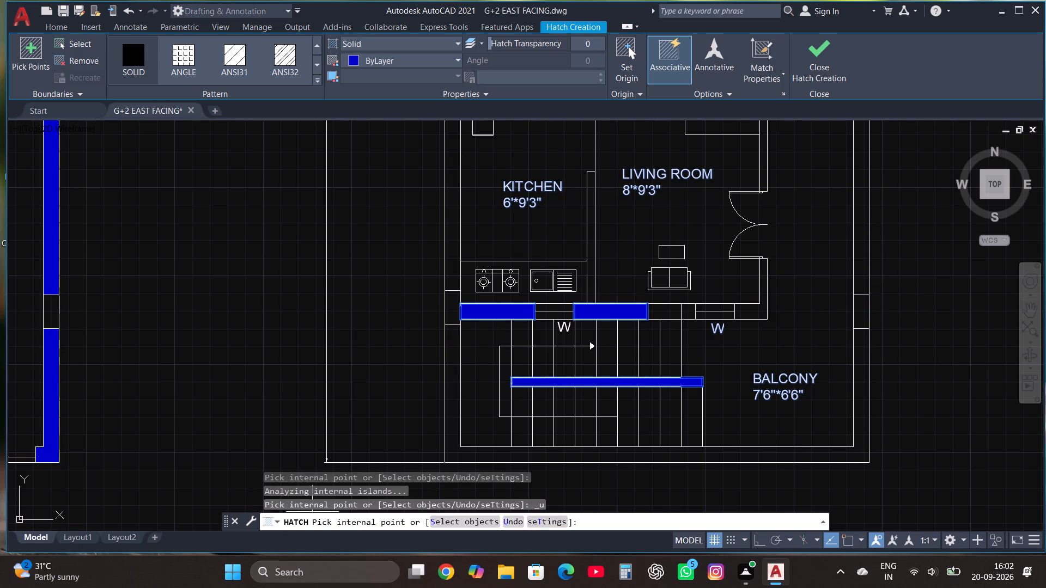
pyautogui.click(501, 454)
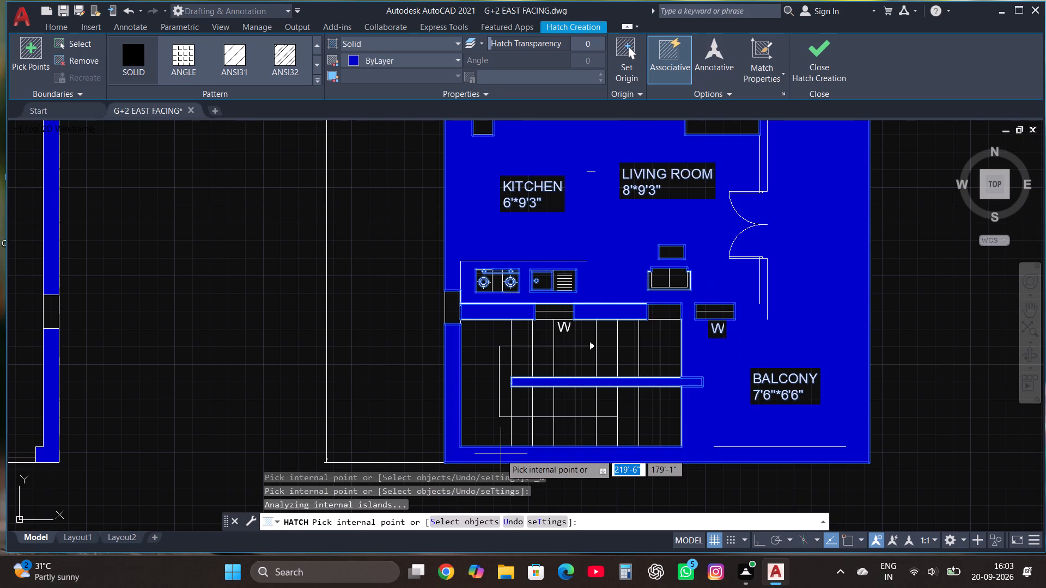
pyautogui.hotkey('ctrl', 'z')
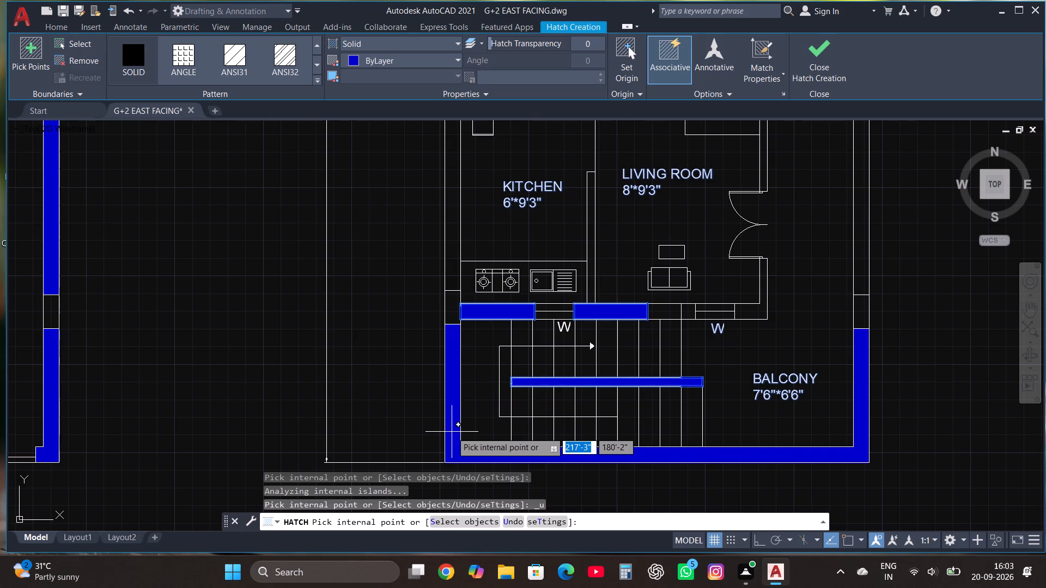
# Solid-hatch the second plan's outer wall running around the staircase and balcony.
pyautogui.click(452, 432)
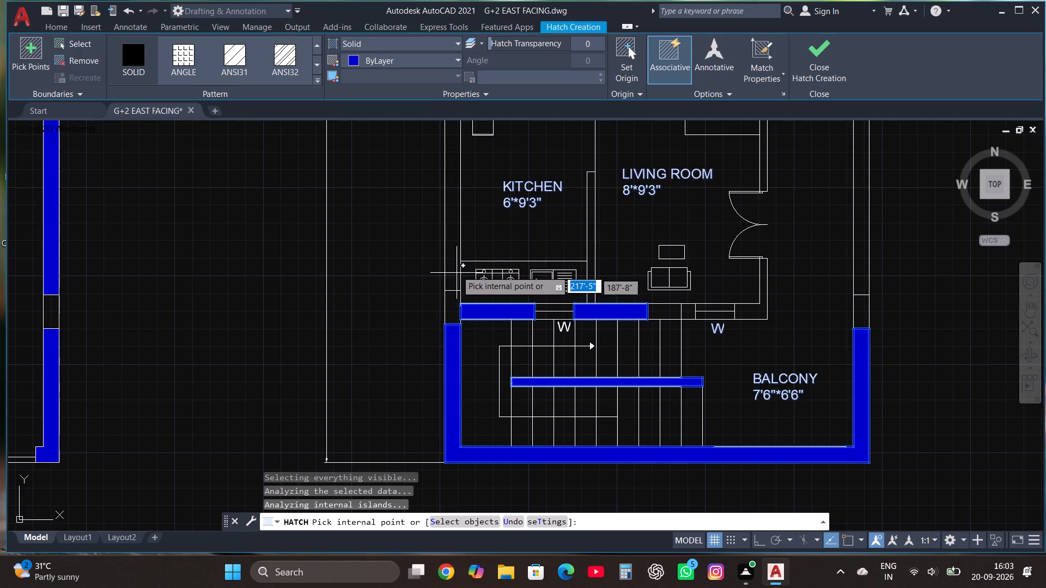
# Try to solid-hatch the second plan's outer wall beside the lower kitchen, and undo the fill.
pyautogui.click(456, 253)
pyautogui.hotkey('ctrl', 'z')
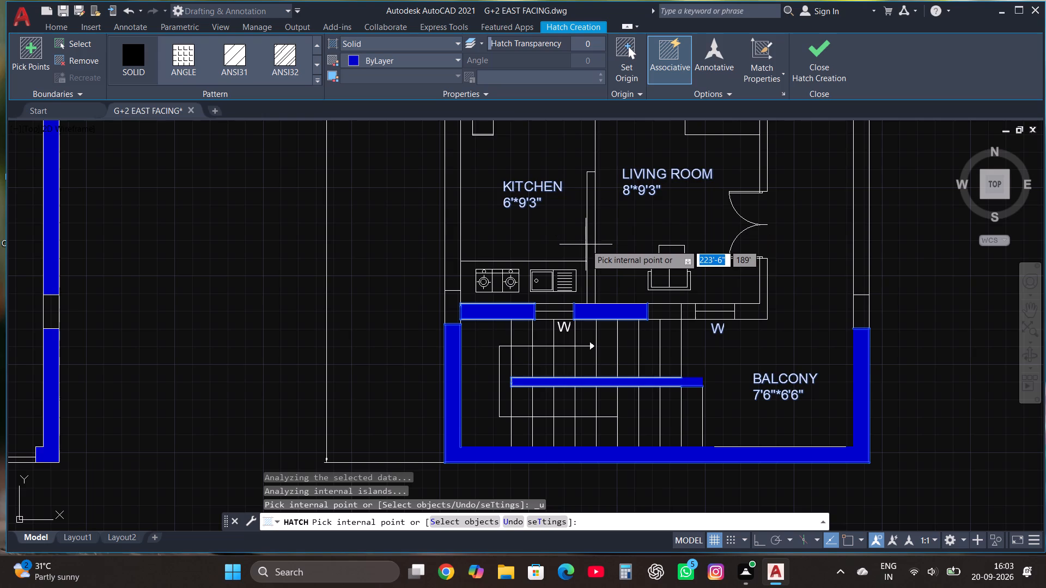
# Solid-hatch the second plan's lower kitchen–living room partition and the living room walls on both sides of its balcony-facing window.
pyautogui.scroll(1, 591, 257)
pyautogui.click(591, 257)
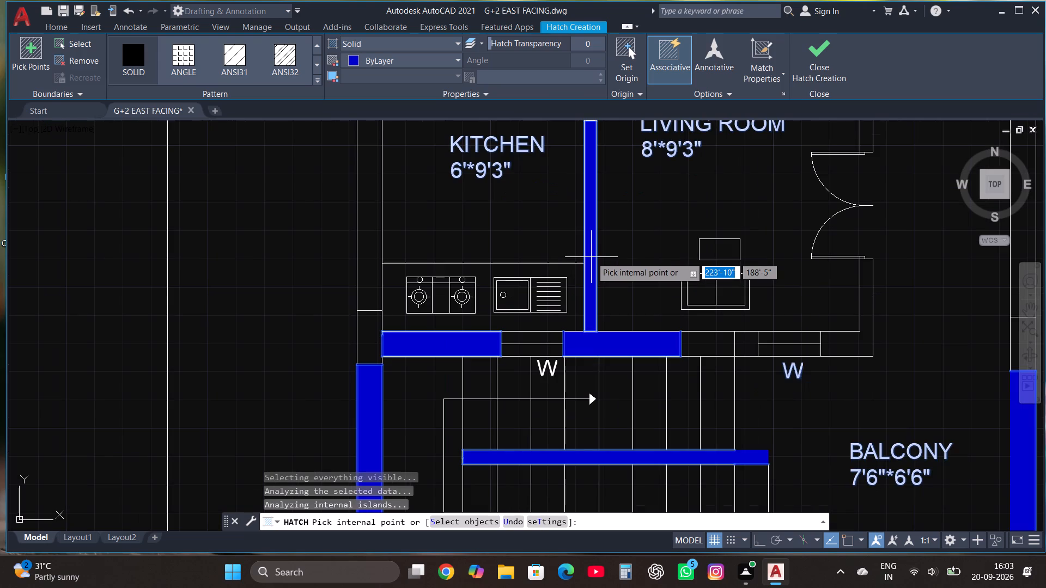
pyautogui.click(747, 346)
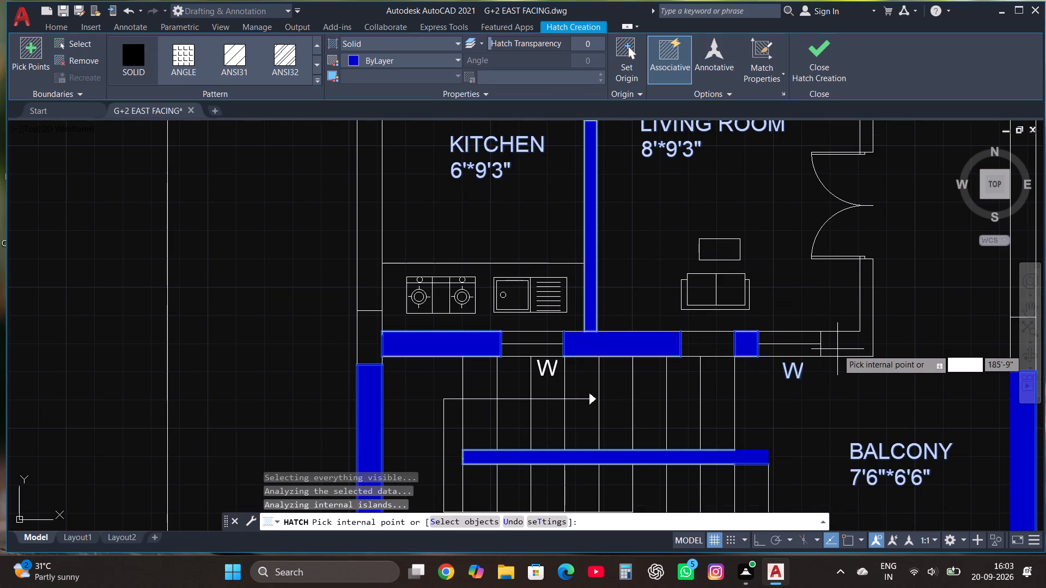
pyautogui.click(845, 345)
# Solid-hatch the second plan's outer wall segment across from the lower living room's double door.
pyautogui.scroll(-3, 796, 371)
pyautogui.scroll(2, 868, 347)
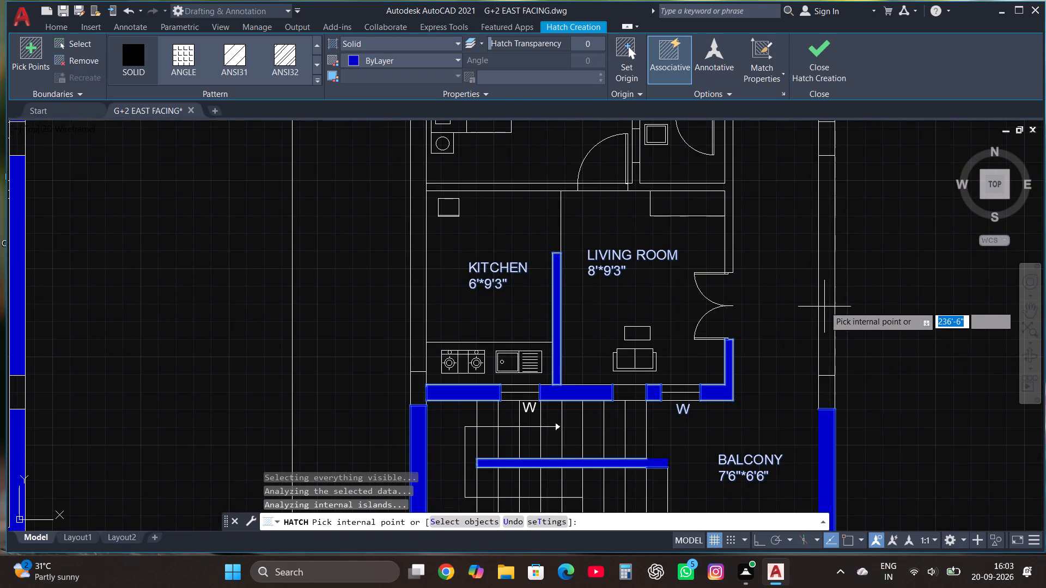
pyautogui.click(826, 329)
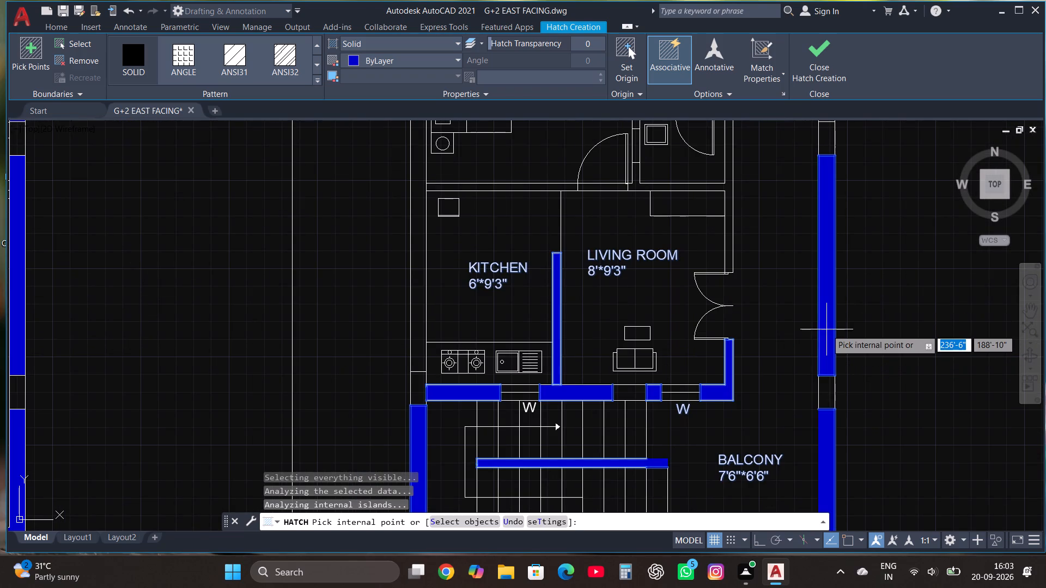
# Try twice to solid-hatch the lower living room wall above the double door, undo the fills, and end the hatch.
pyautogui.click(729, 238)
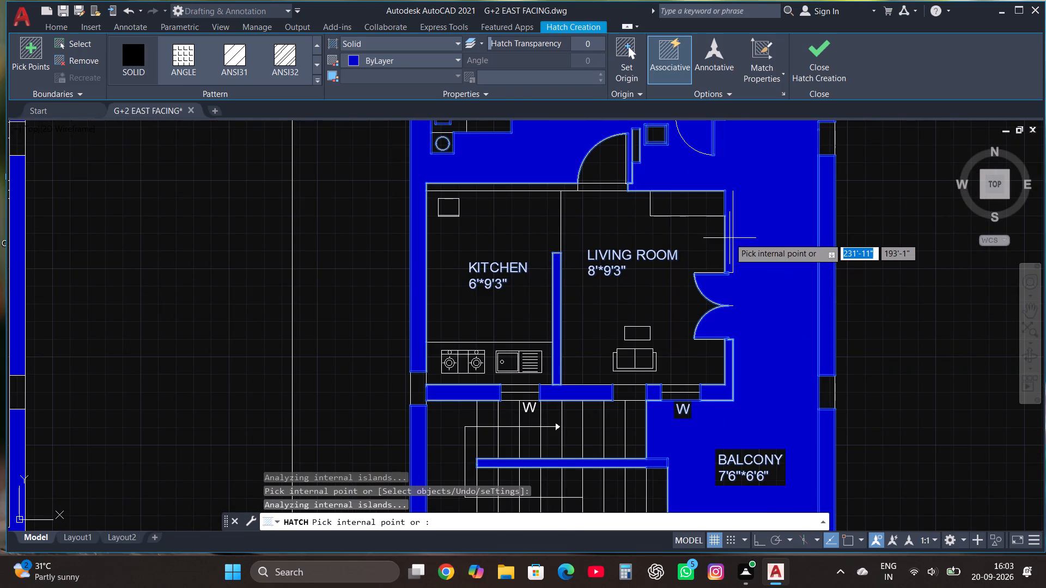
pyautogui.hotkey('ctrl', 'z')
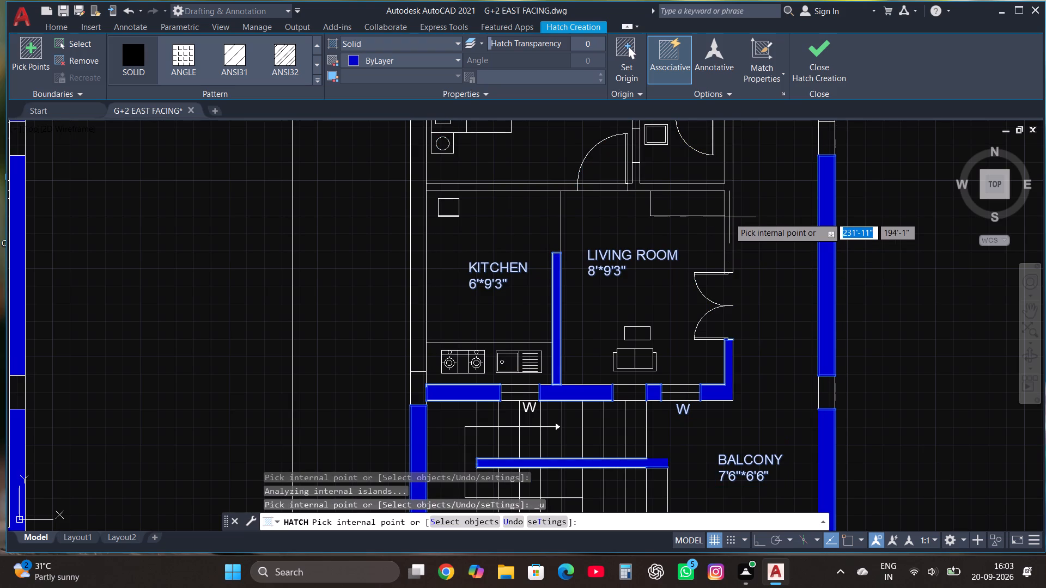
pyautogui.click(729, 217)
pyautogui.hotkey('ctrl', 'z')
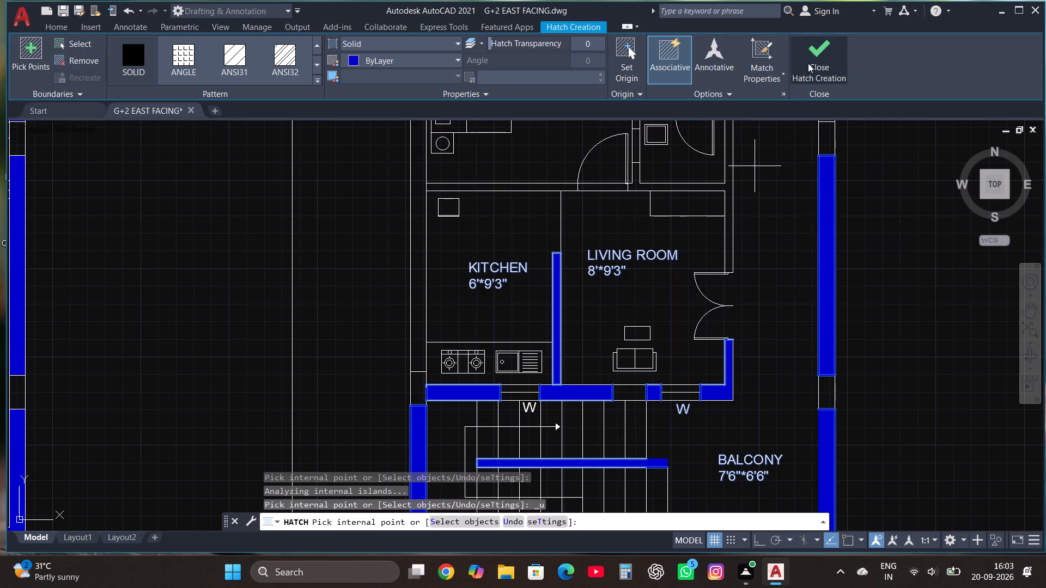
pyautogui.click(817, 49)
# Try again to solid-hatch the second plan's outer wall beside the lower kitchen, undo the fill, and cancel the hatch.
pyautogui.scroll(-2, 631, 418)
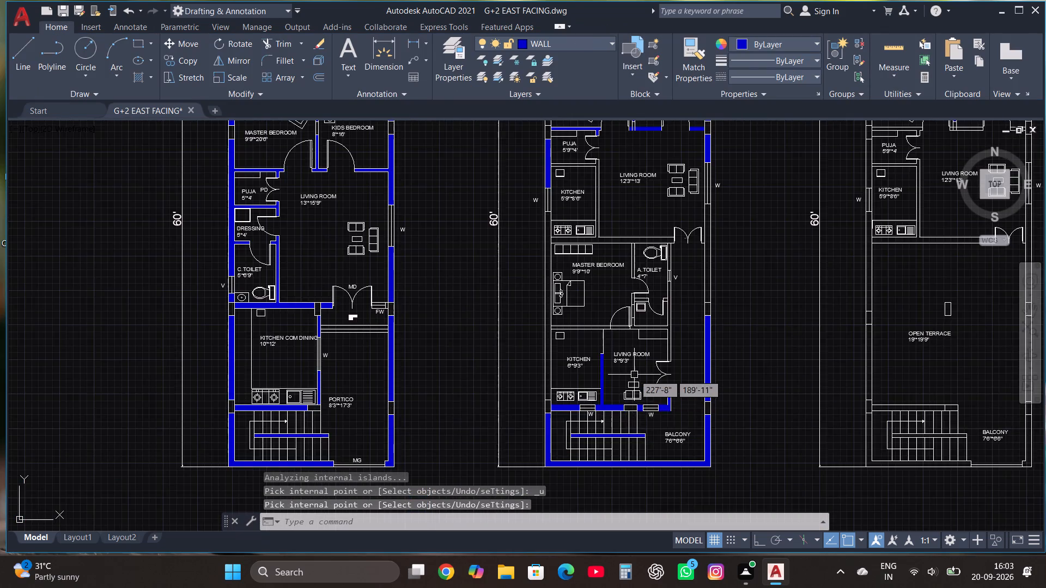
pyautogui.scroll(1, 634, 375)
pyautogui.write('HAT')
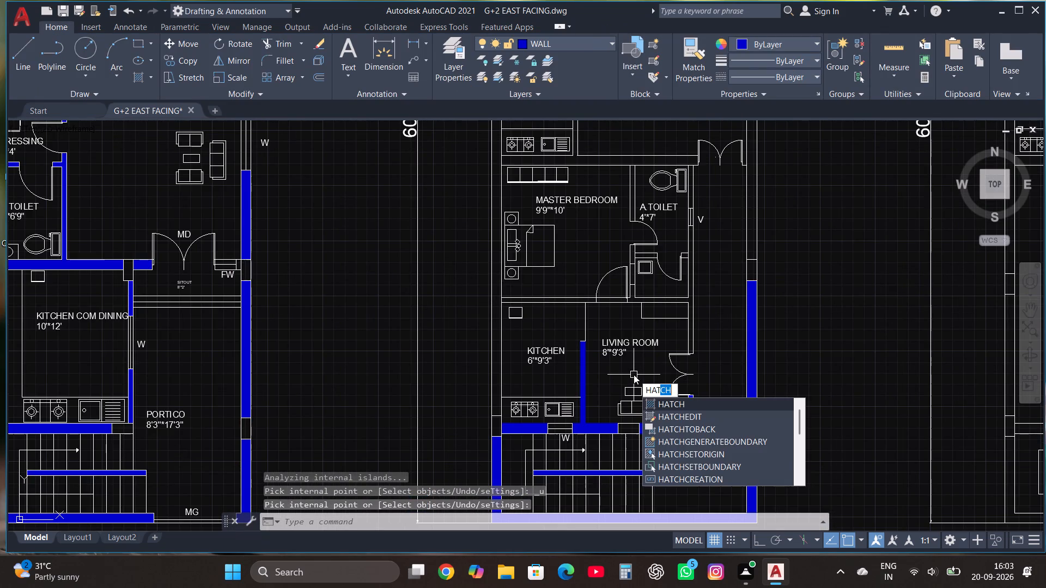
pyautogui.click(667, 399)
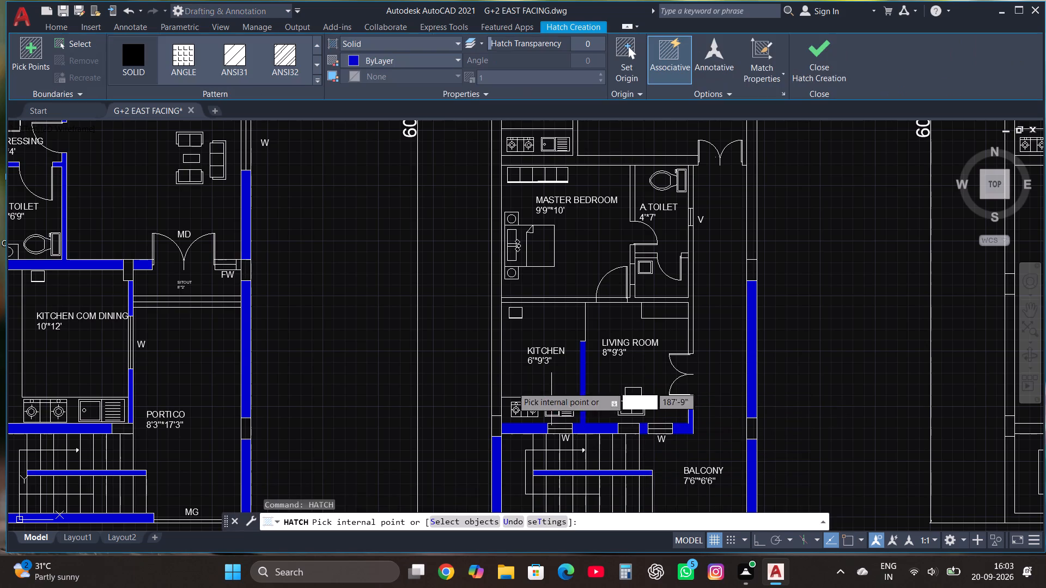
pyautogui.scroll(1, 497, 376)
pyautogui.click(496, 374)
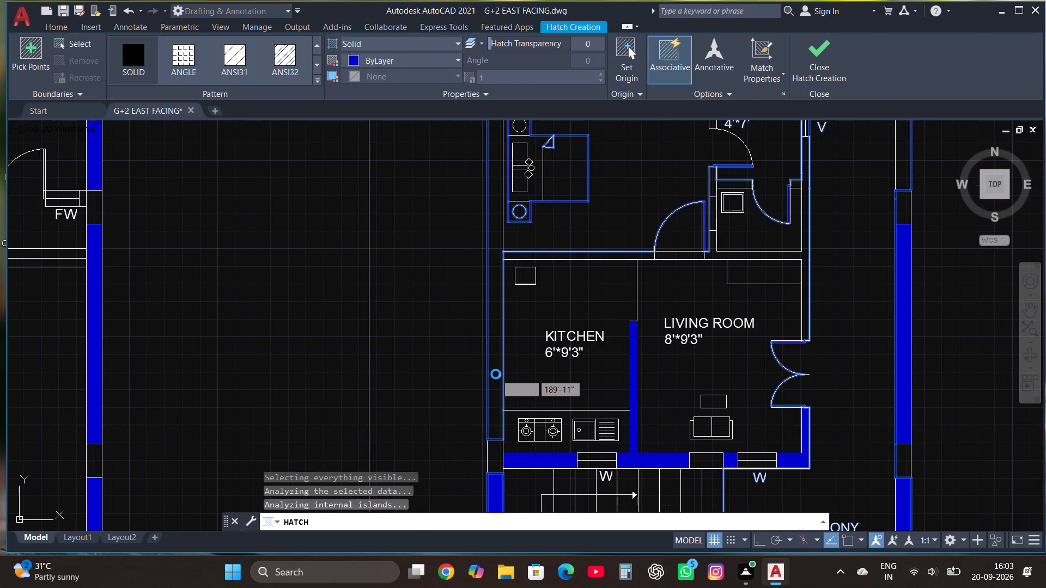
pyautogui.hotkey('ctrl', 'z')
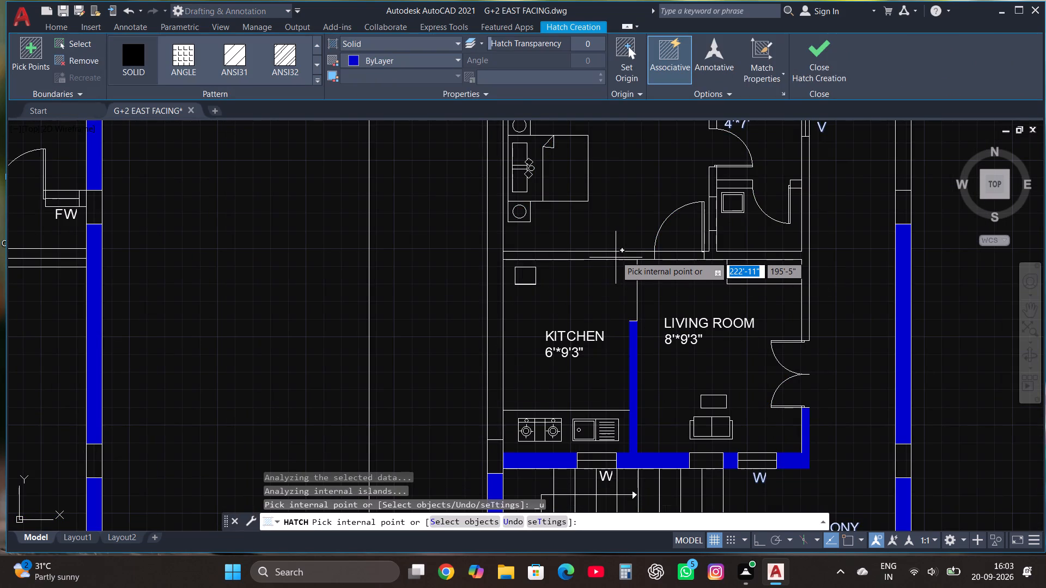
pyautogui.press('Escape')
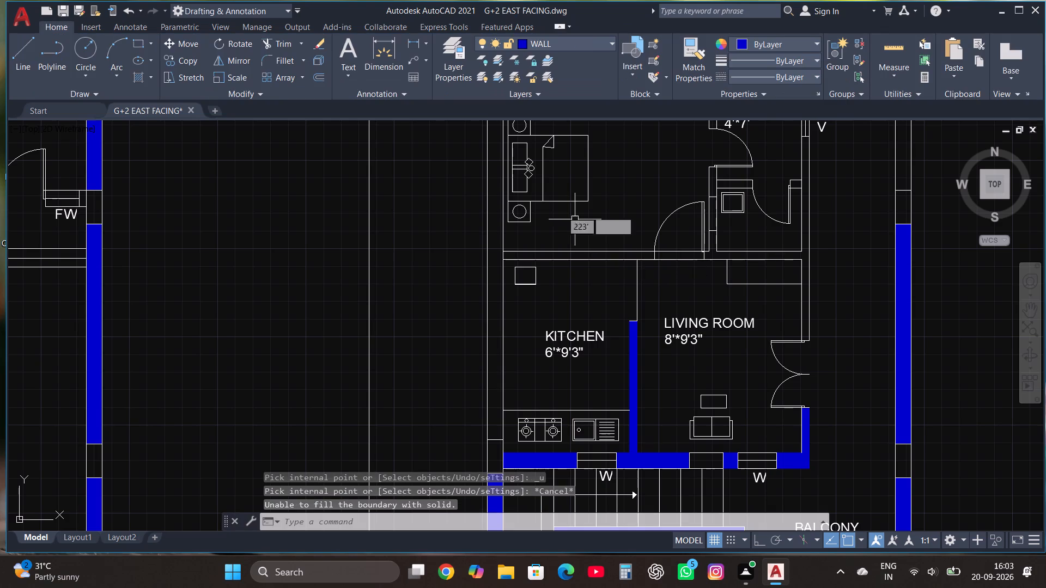
# Trim the wall lines crossing the lower master bedroom's door opening in the second plan.
pyautogui.click(284, 40)
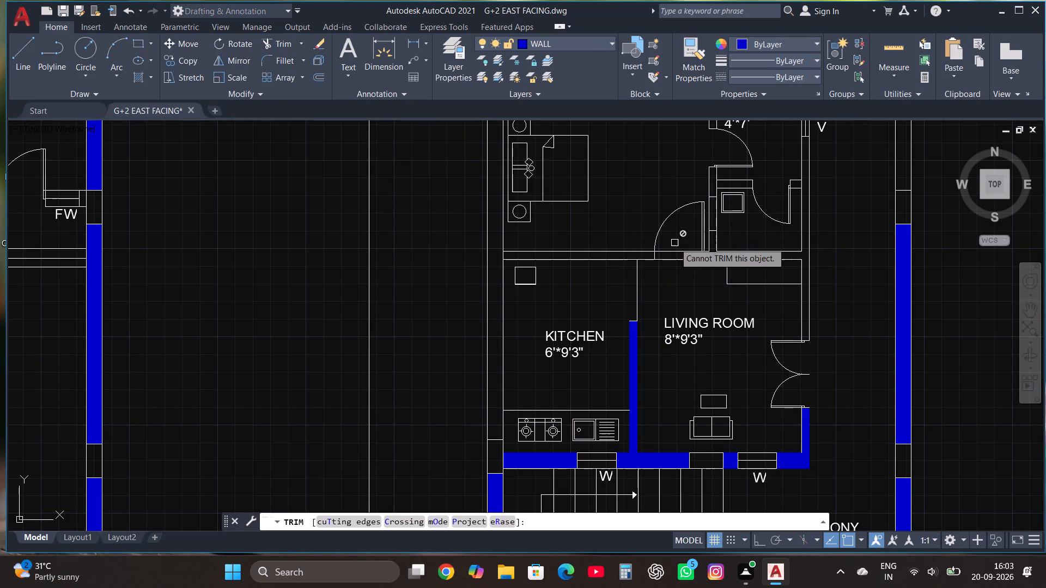
pyautogui.click(674, 243)
pyautogui.click(674, 276)
pyautogui.scroll(-1, 674, 276)
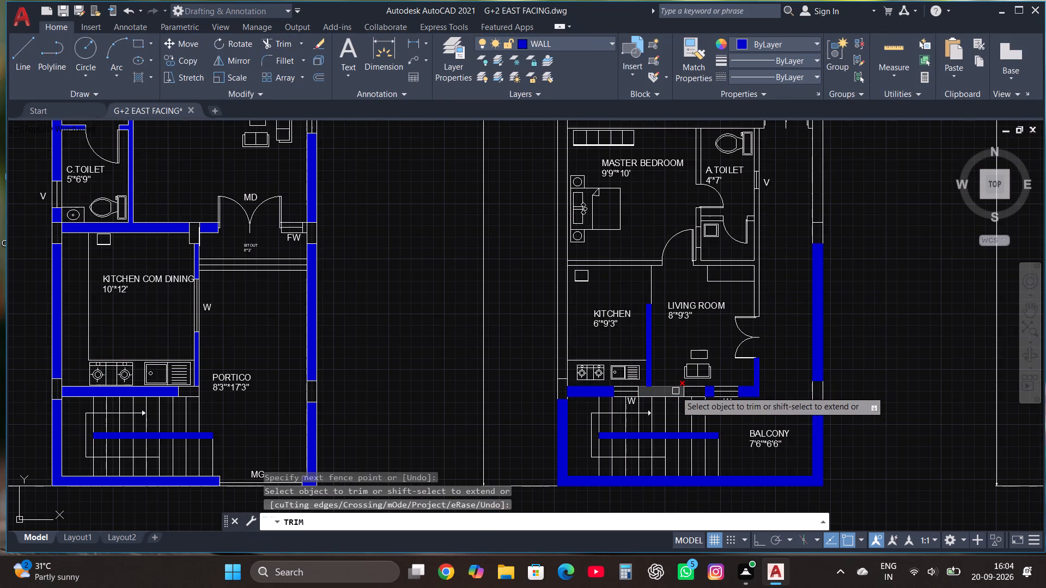
pyautogui.scroll(-1, 508, 355)
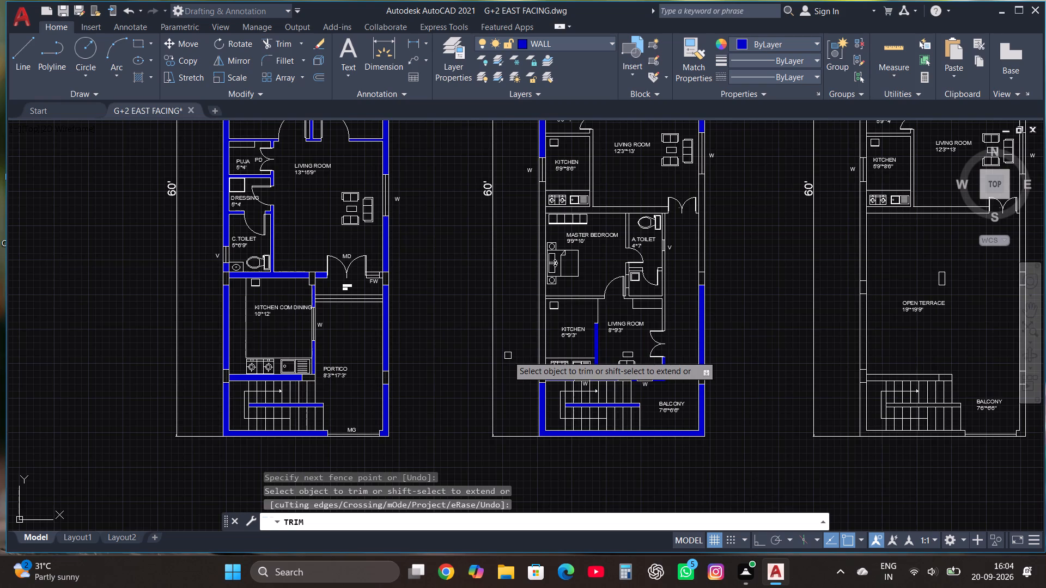
pyautogui.scroll(-1, 508, 356)
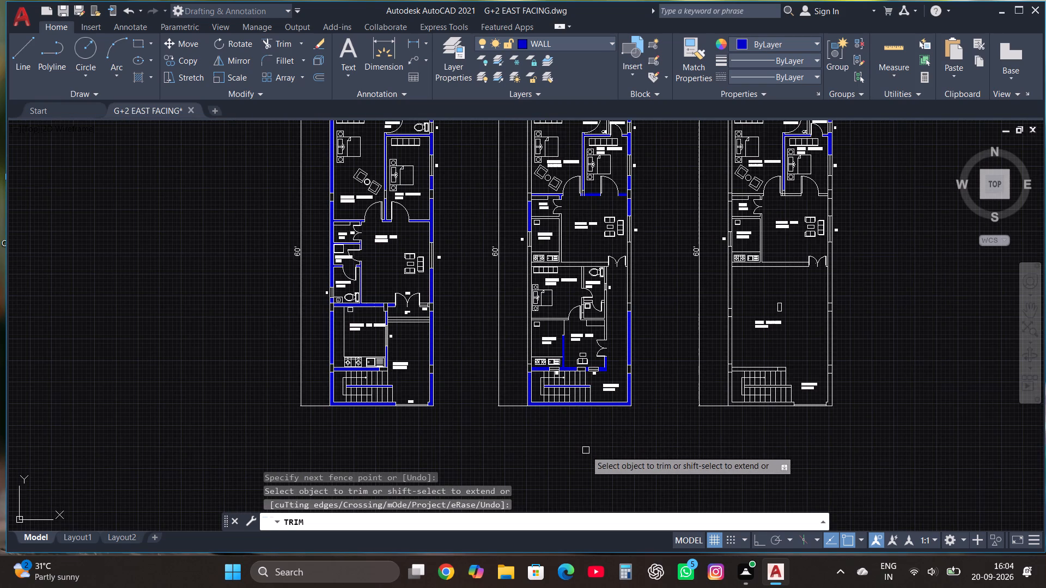
pyautogui.press('Escape')
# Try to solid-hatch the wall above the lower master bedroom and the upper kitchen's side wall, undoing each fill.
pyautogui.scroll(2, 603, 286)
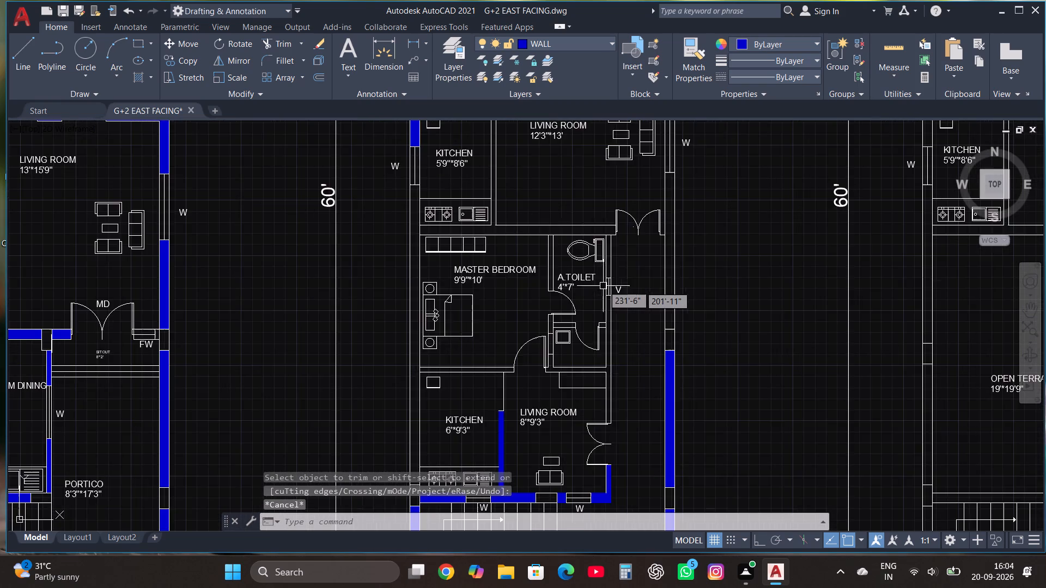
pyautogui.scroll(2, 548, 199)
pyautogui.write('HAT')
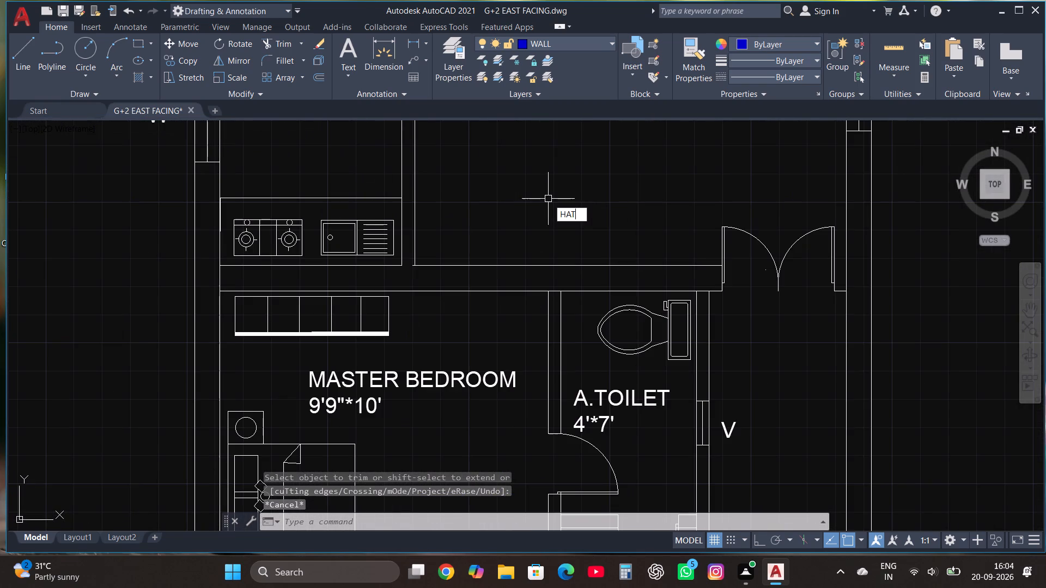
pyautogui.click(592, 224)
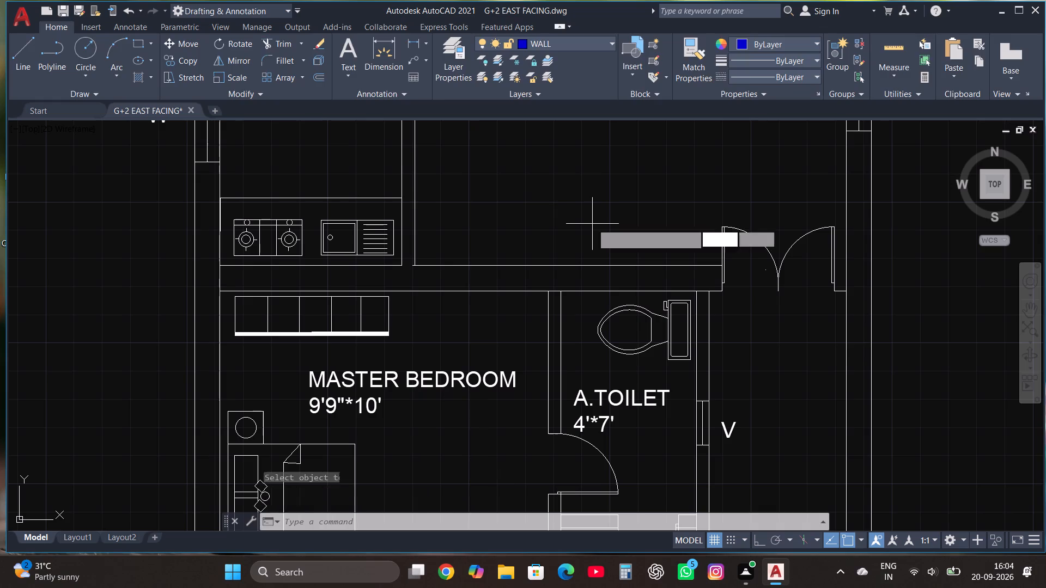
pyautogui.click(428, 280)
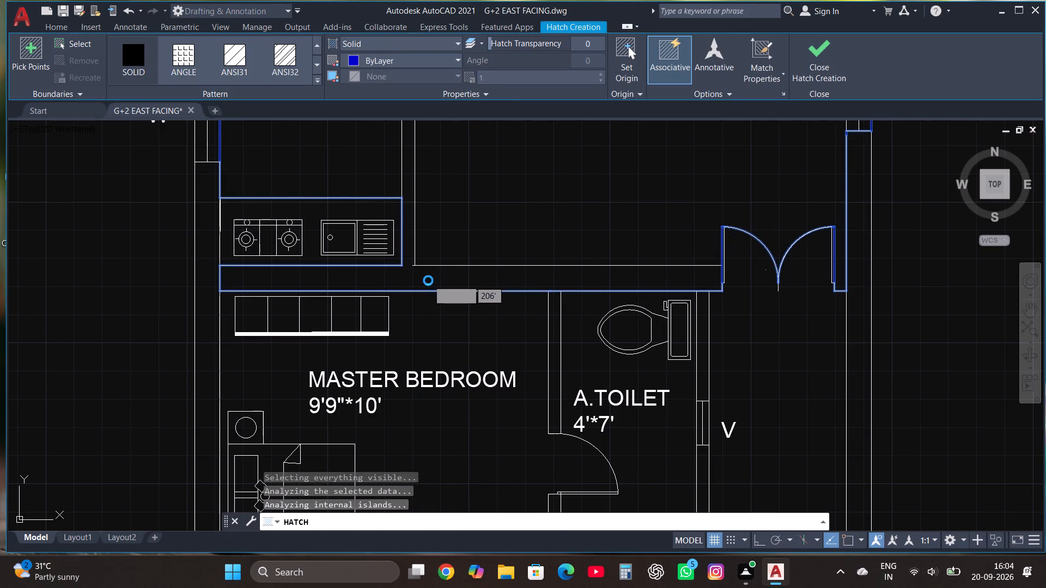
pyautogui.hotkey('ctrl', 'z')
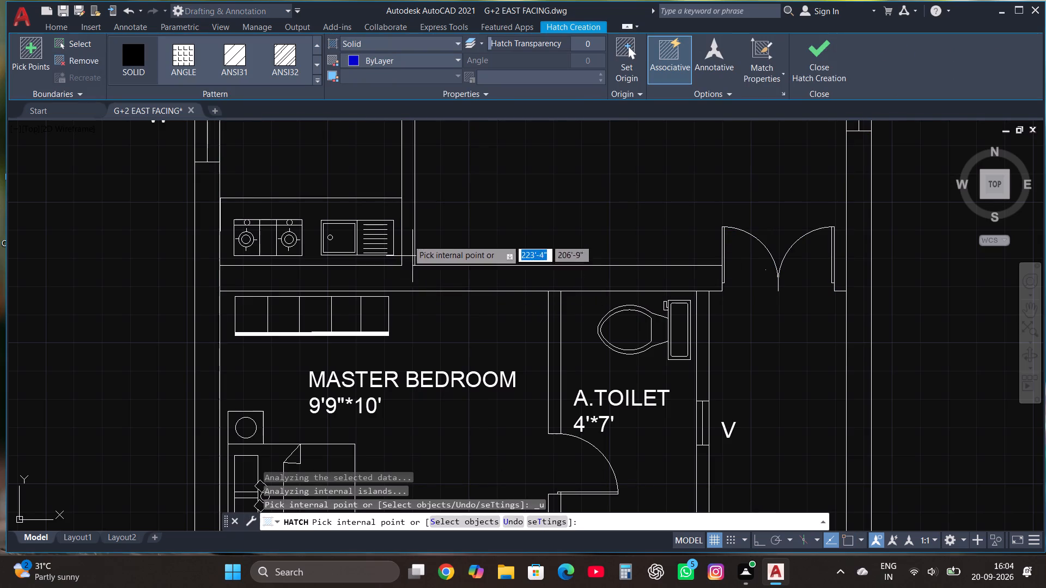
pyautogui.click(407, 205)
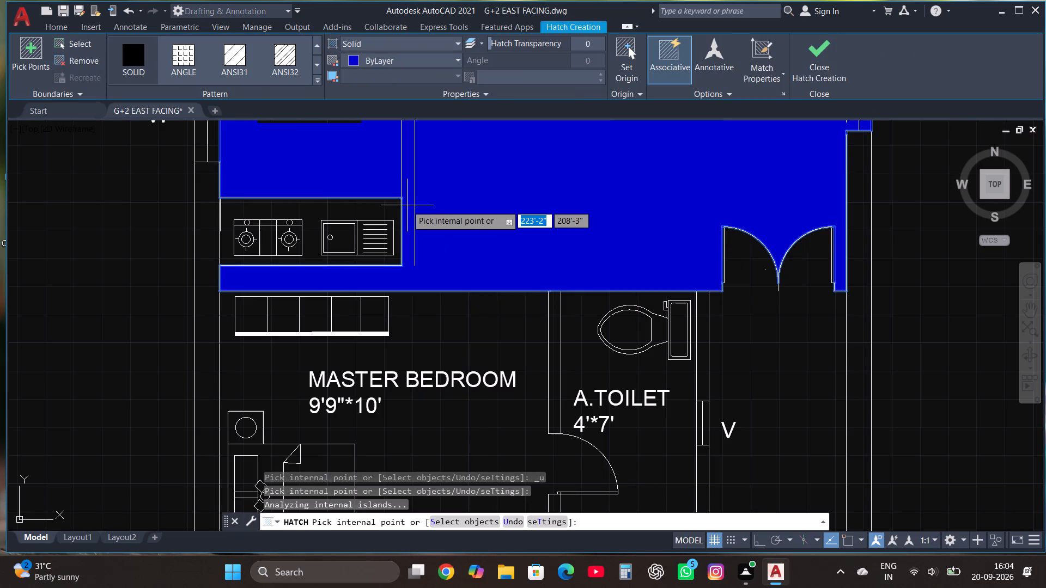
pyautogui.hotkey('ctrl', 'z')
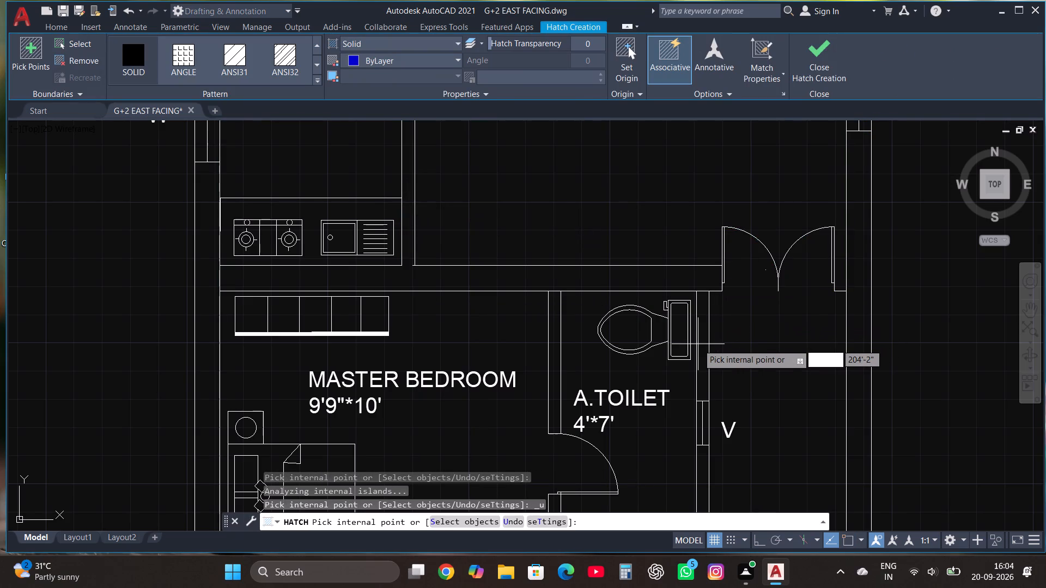
# Solid-hatch the lower A.Toilet's side wall above the ventilator and the outer wall beside the double door, undoing the stray fills between them.
pyautogui.click(702, 346)
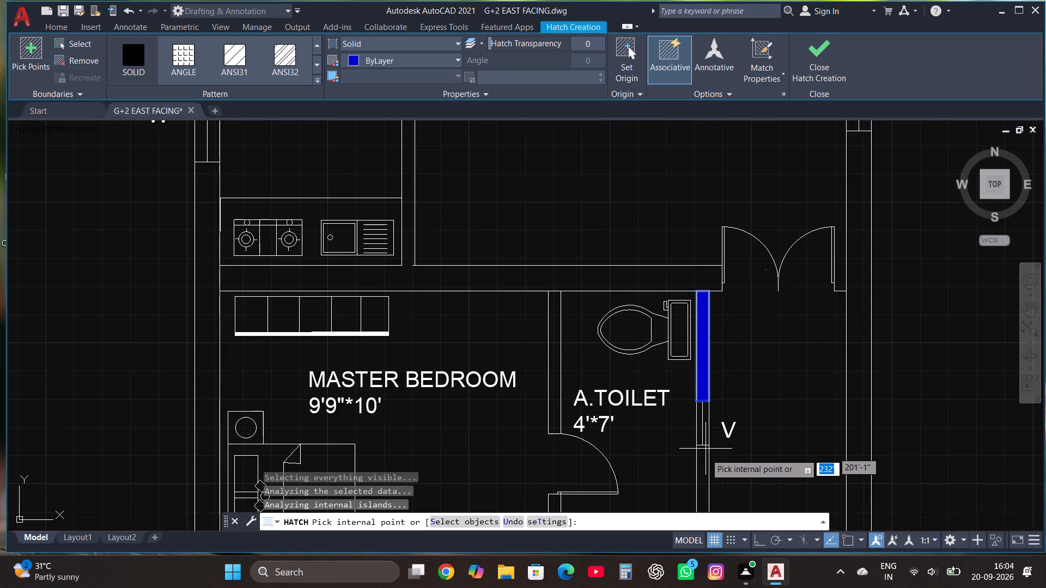
pyautogui.click(703, 469)
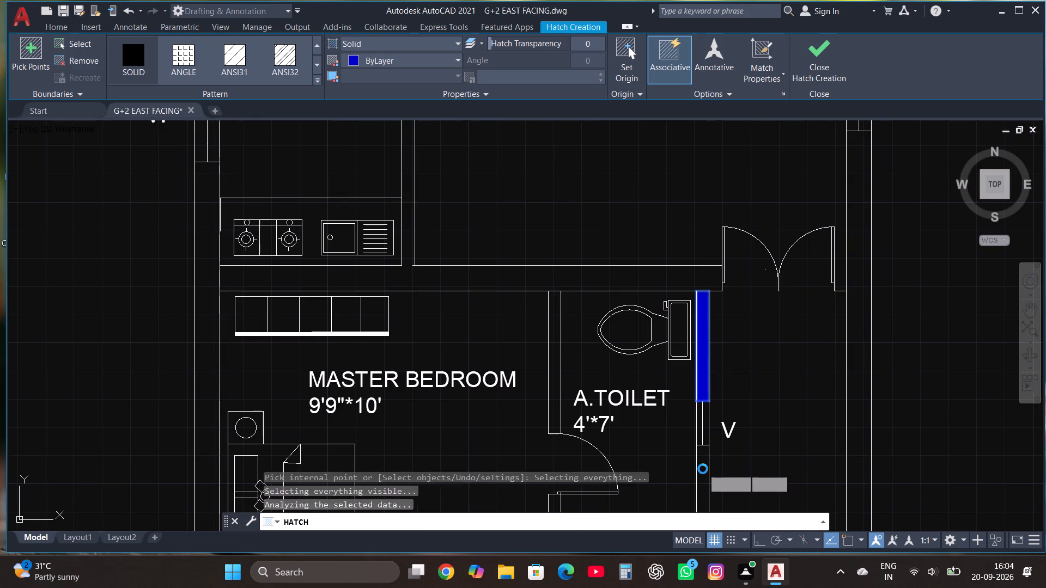
pyautogui.scroll(-2, 708, 404)
pyautogui.hotkey('ctrl', 'z')
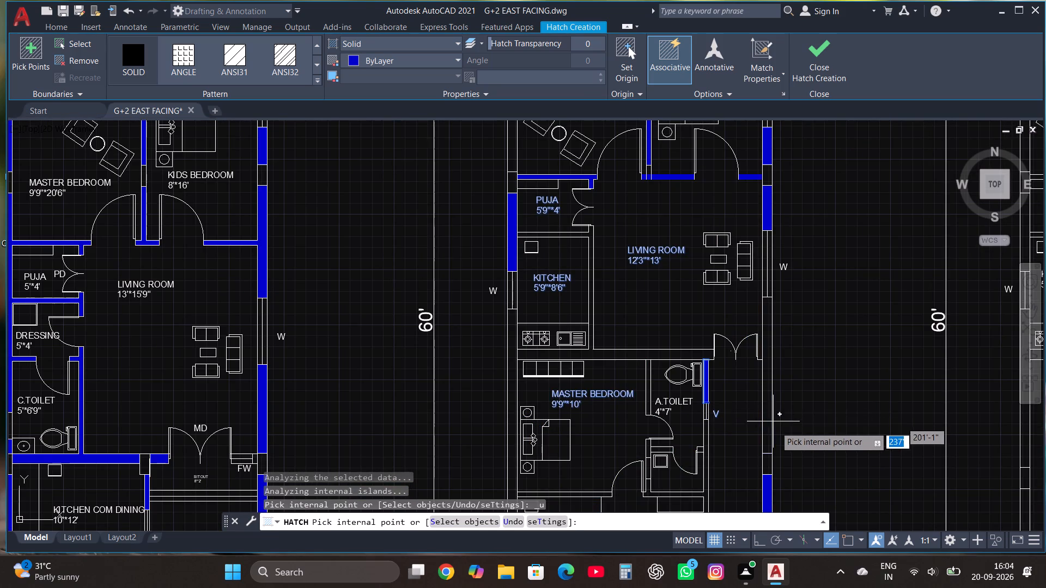
pyautogui.click(768, 420)
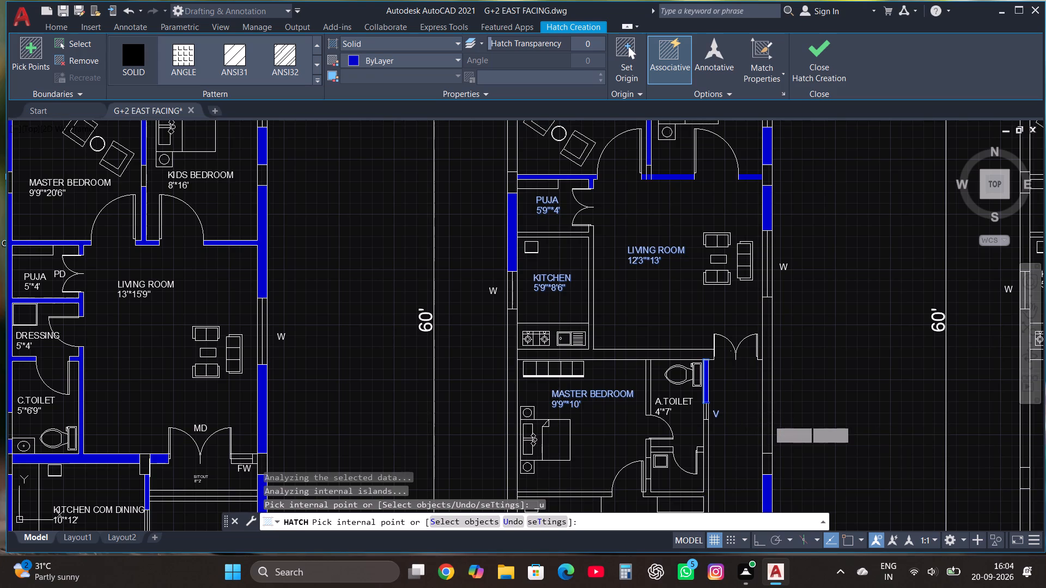
pyautogui.hotkey('ctrl', 'z')
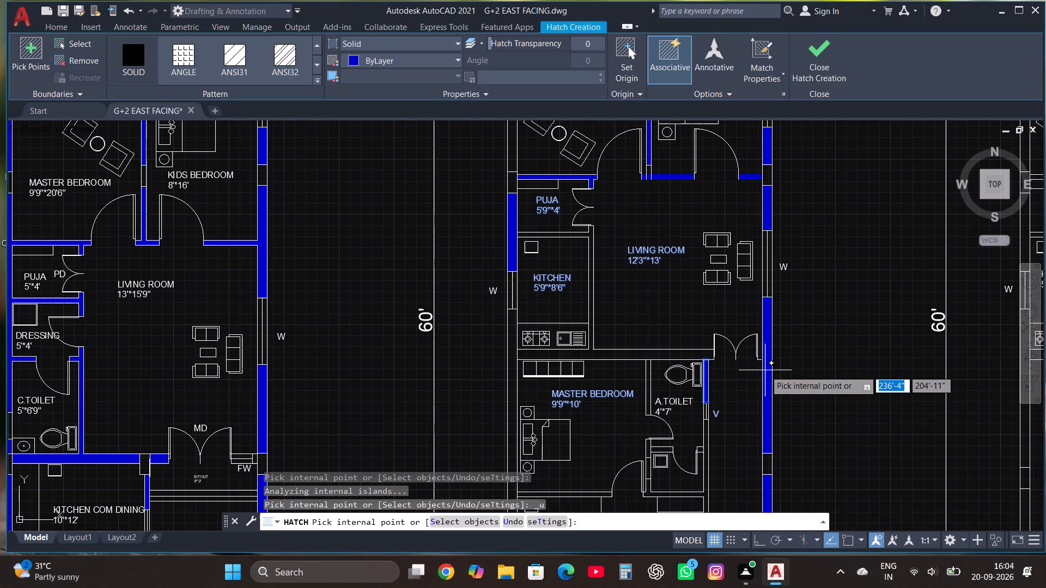
pyautogui.click(765, 370)
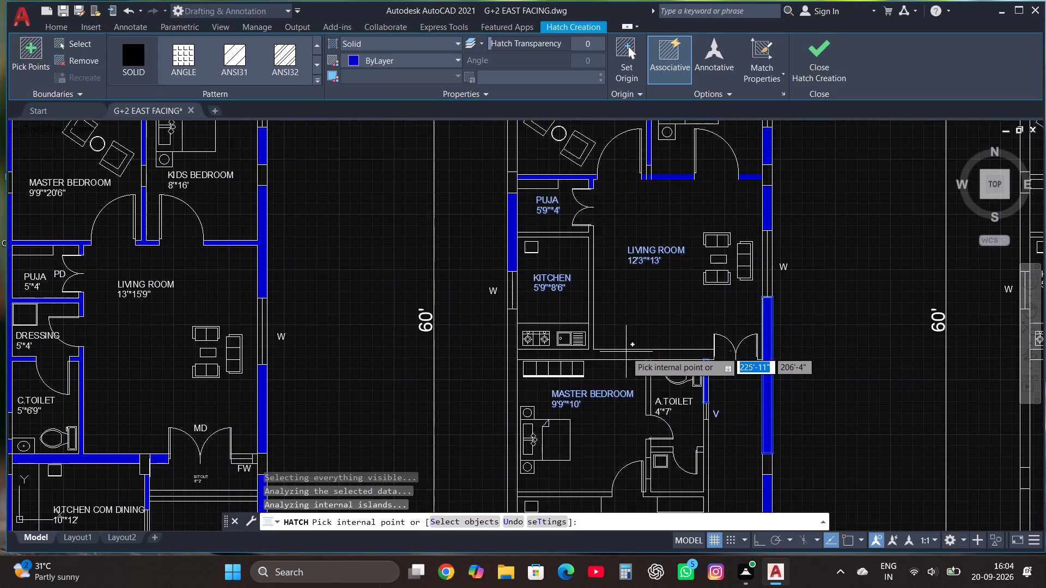
# Solid-hatch the connected walls around the upper kitchen and above the lower master bedroom, undo a trial outer-wall fill, and end the hatch.
pyautogui.click(595, 352)
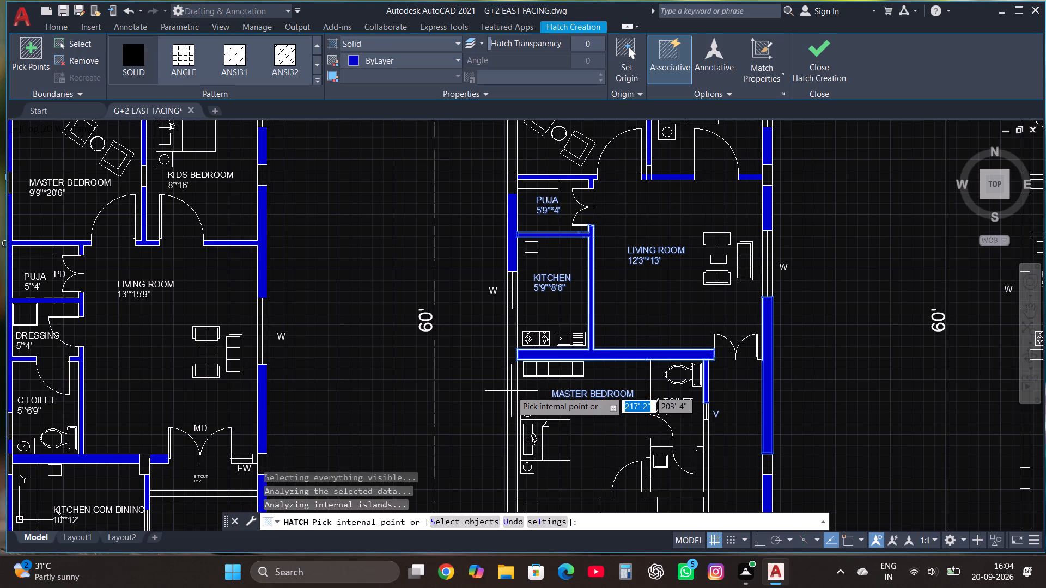
pyautogui.click(511, 391)
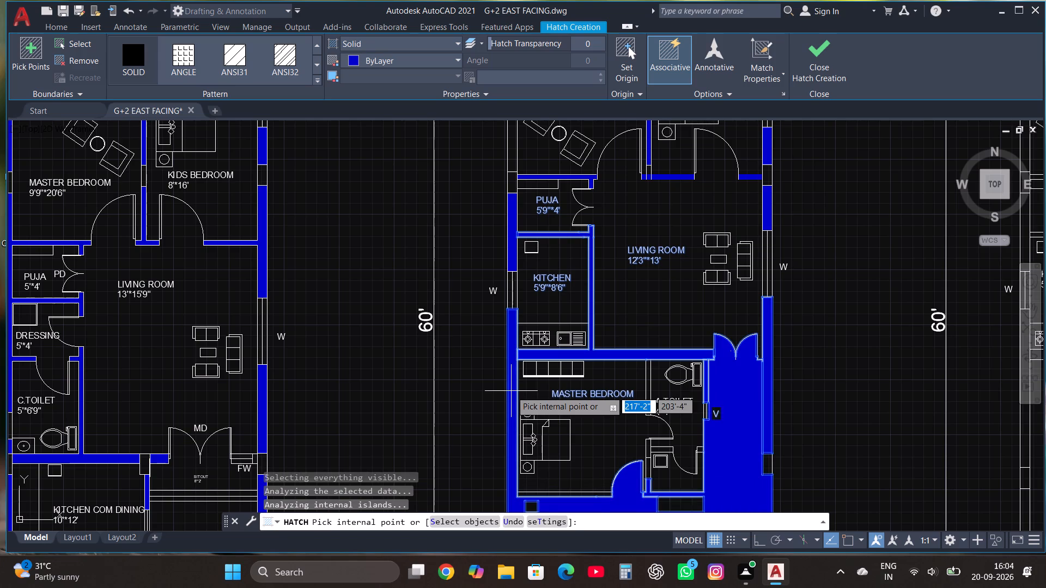
pyautogui.hotkey('ctrl', 'z')
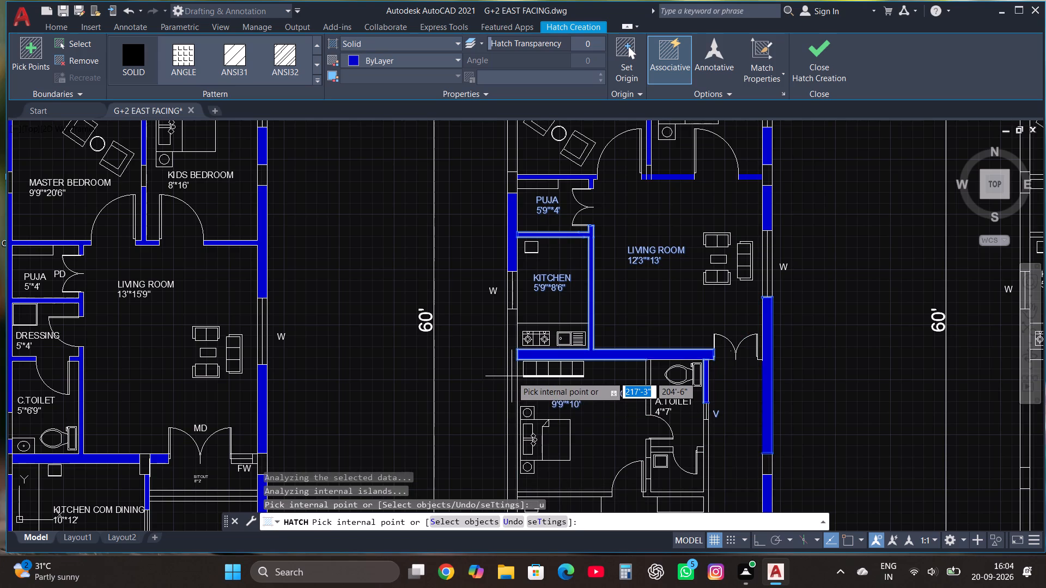
pyautogui.click(823, 48)
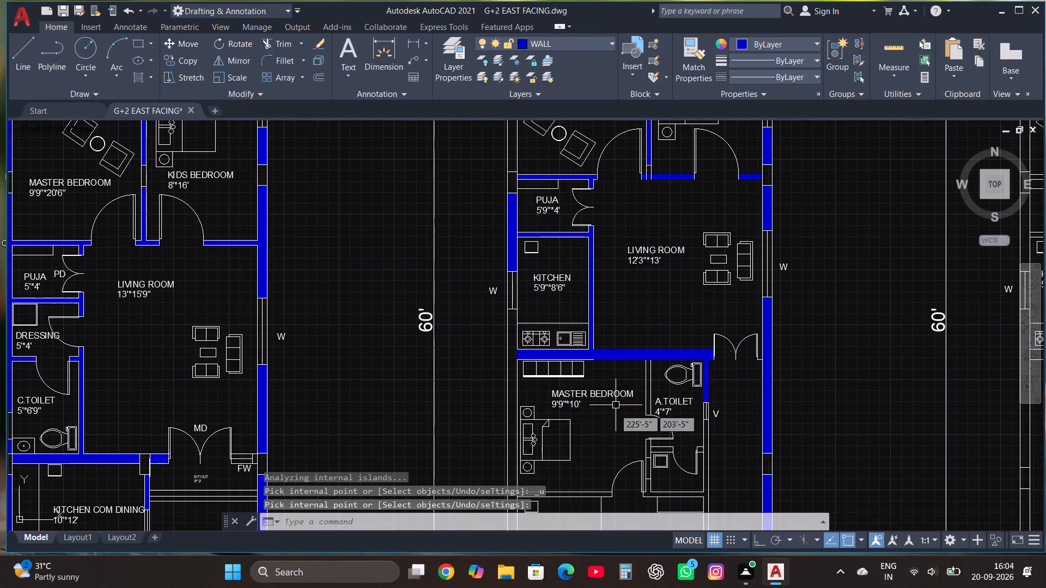
# Solid-hatch the second plan's top wall segments around the window and ventilator above the upper master bedroom and toilets.
pyautogui.scroll(-2, 613, 430)
pyautogui.scroll(2, 615, 275)
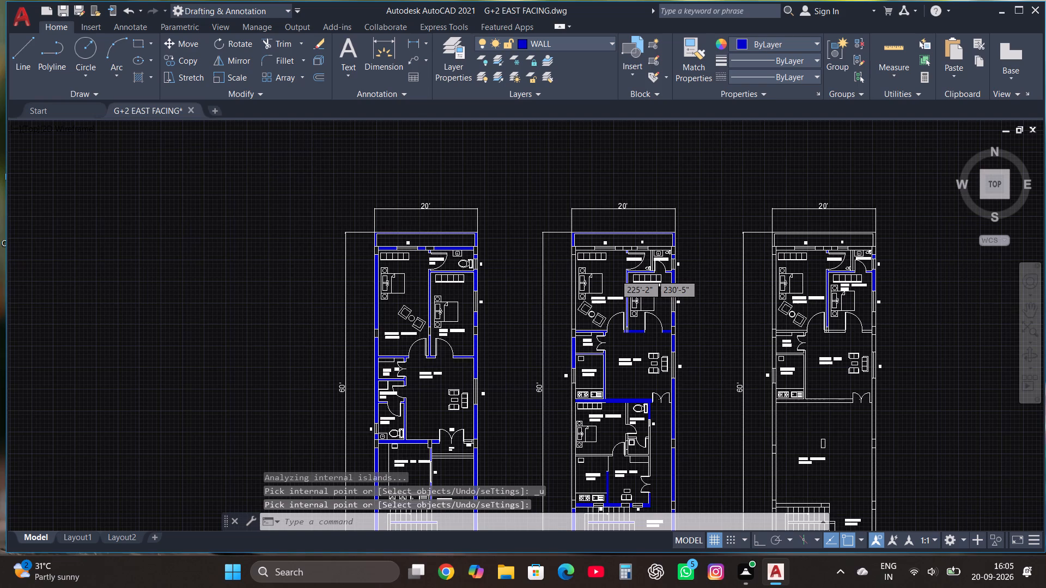
pyautogui.write('HAT')
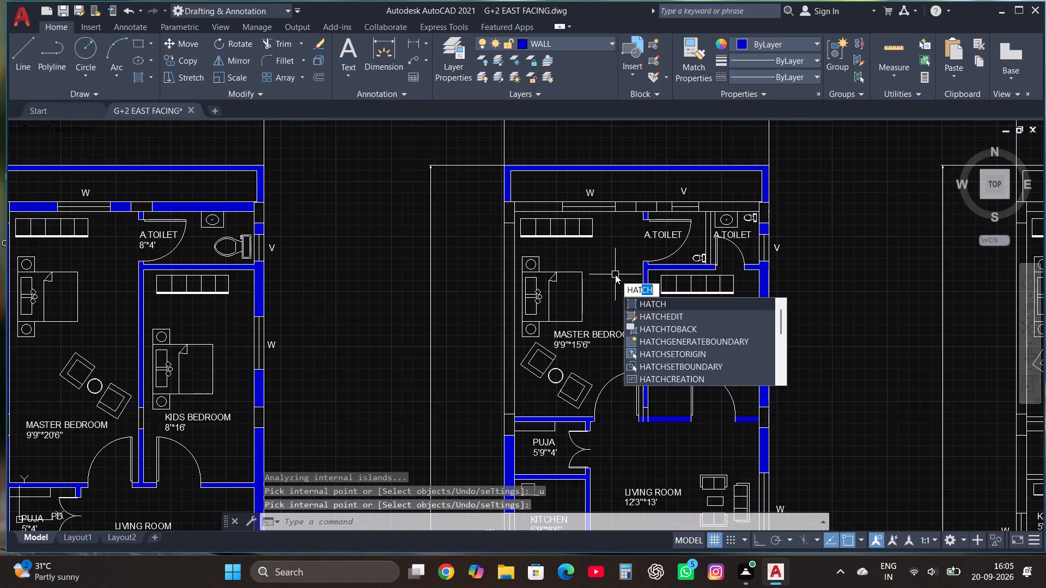
pyautogui.click(645, 305)
pyautogui.scroll(2, 552, 207)
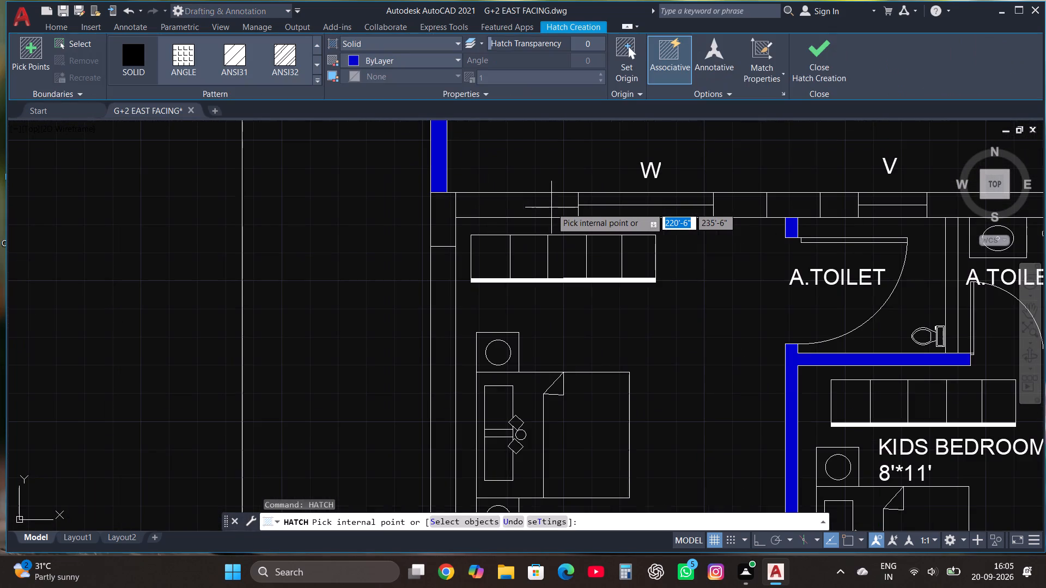
pyautogui.click(535, 210)
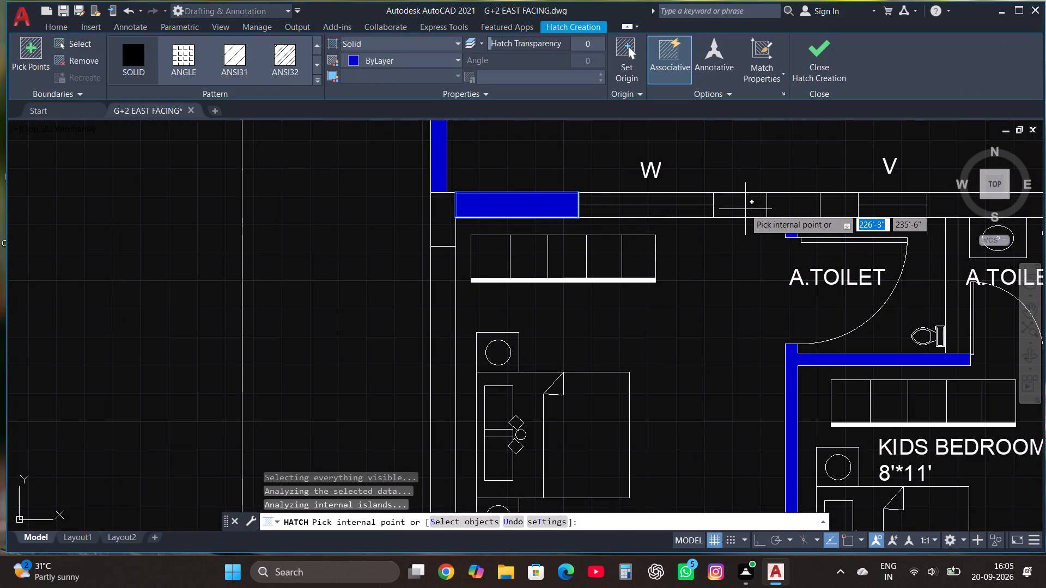
pyautogui.click(744, 209)
pyautogui.click(840, 204)
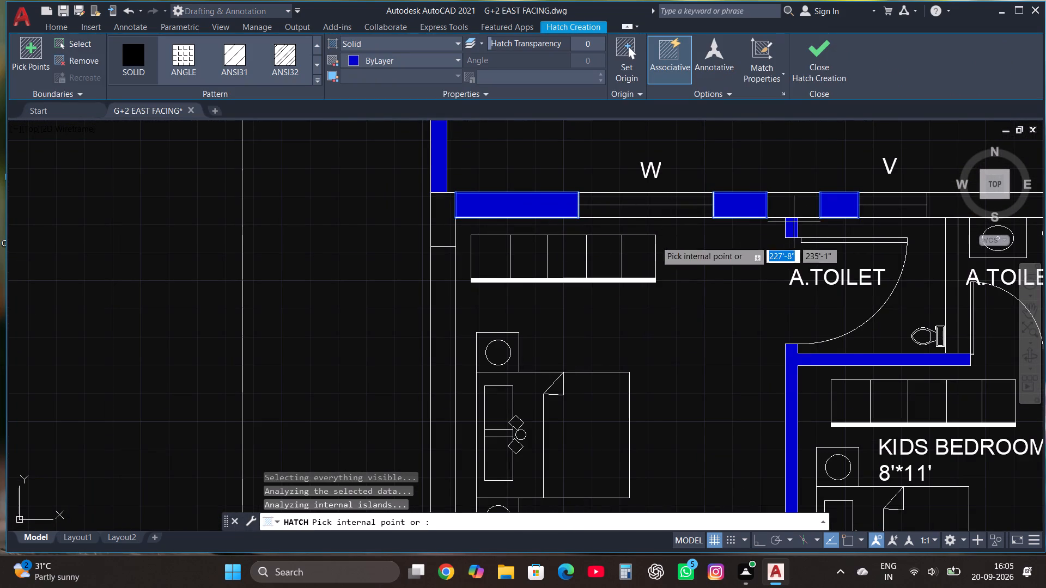
pyautogui.scroll(-1, 520, 268)
pyautogui.click(805, 232)
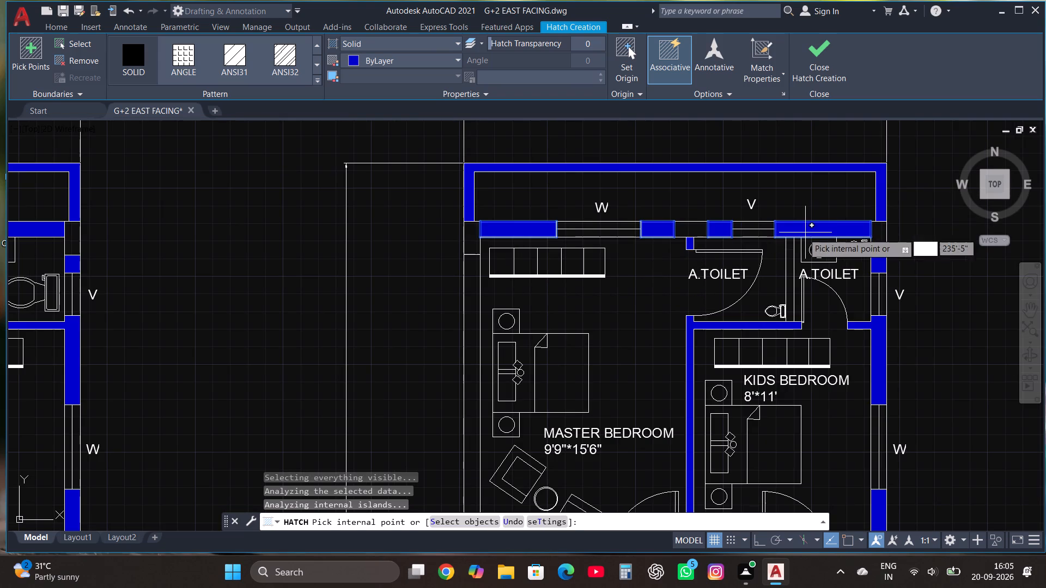
# Try filling the upper master bedroom's outer wall, undo it, solid-hatch the partition between the two upper toilets, and end the hatch.
pyautogui.click(474, 295)
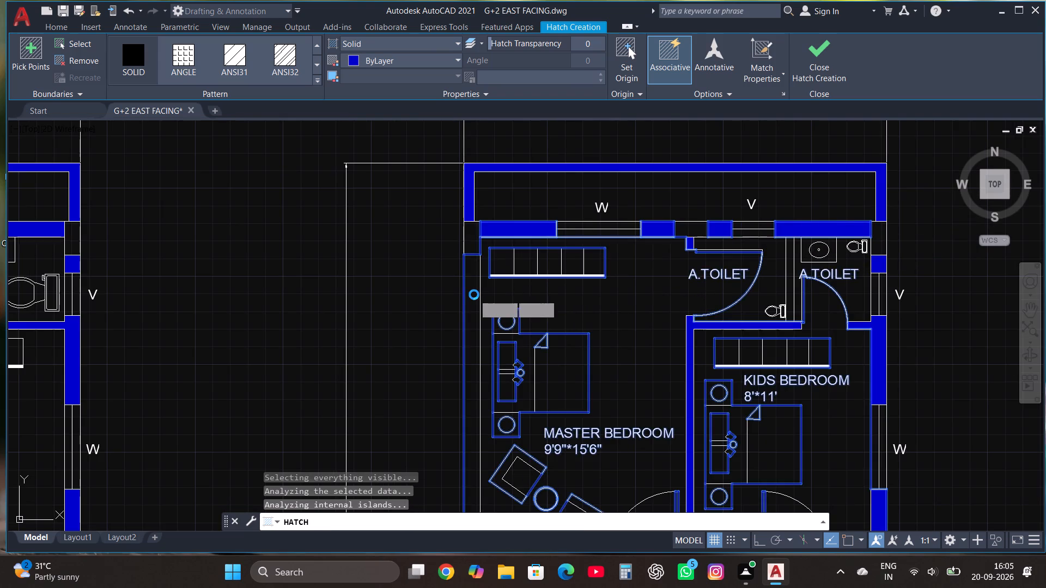
pyautogui.hotkey('ctrl', 'z')
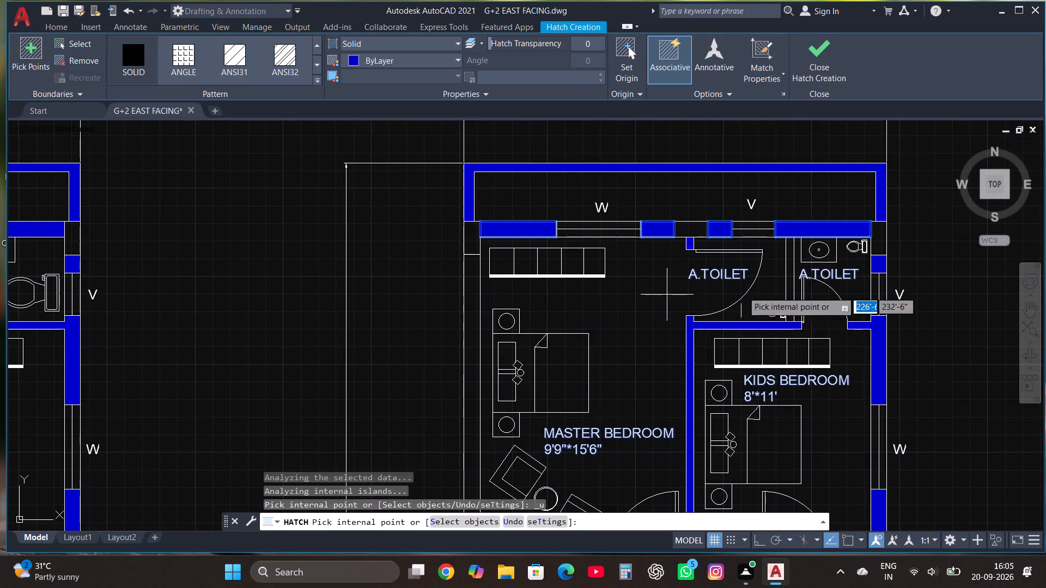
pyautogui.click(792, 289)
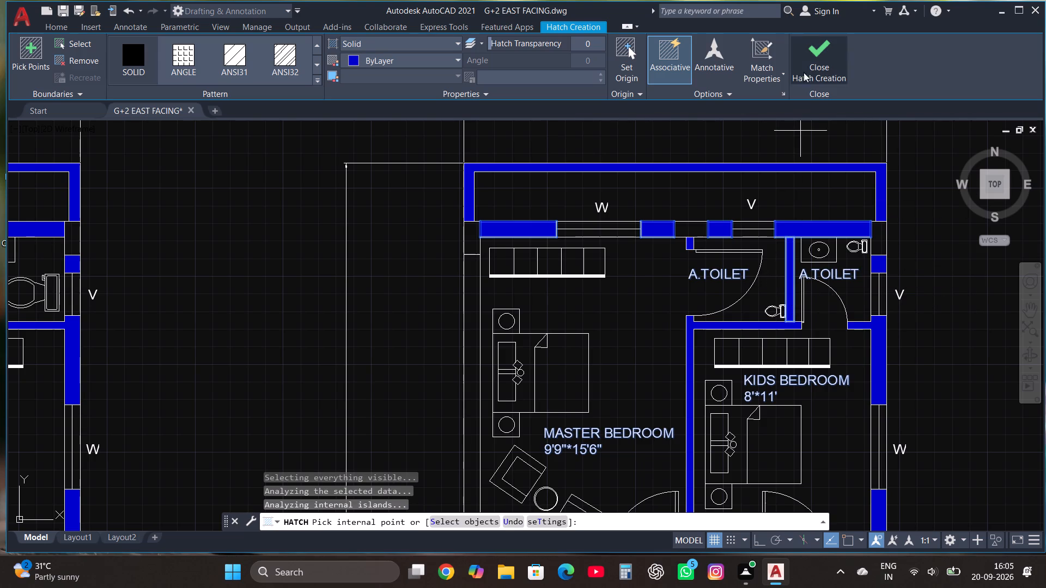
pyautogui.click(813, 51)
# Solid-hatch the second plan's outer wall beside the upper master bedroom, undoing the fills and picking again until the wall is filled.
pyautogui.scroll(-2, 668, 217)
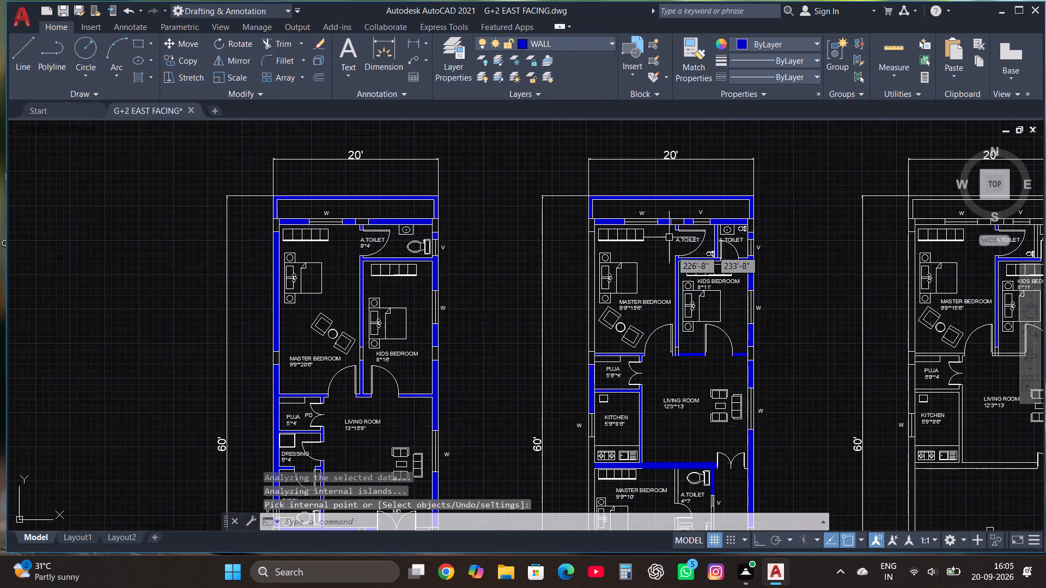
pyautogui.scroll(2, 659, 309)
pyautogui.write('HAT')
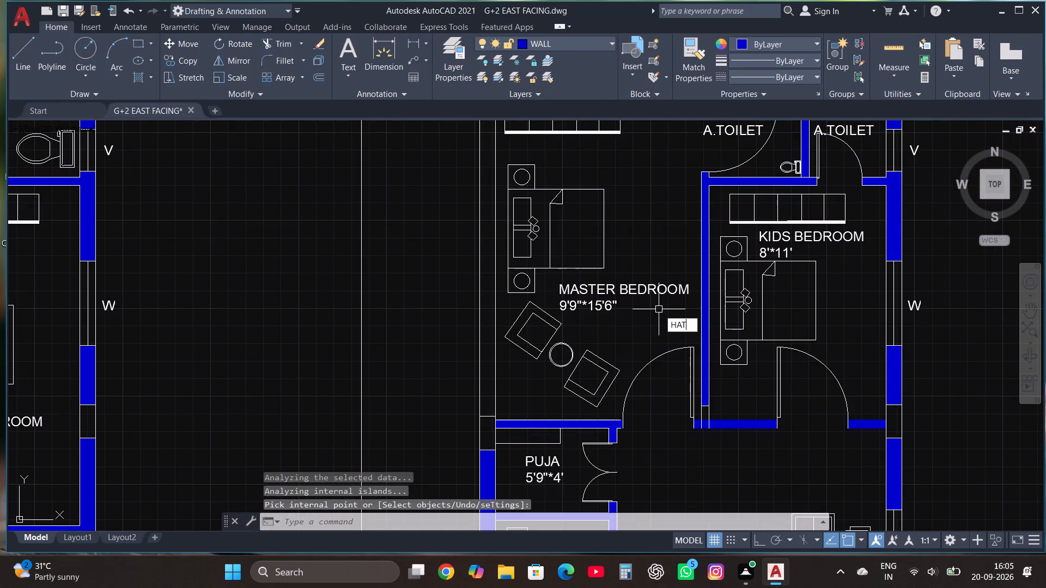
pyautogui.click(720, 334)
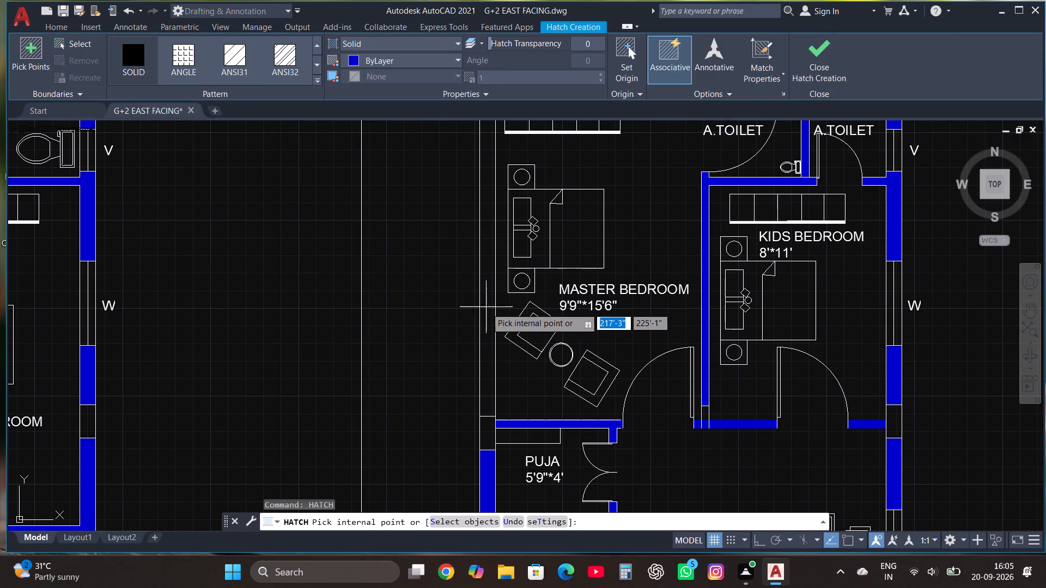
pyautogui.click(488, 317)
pyautogui.hotkey('ctrl', 'z')
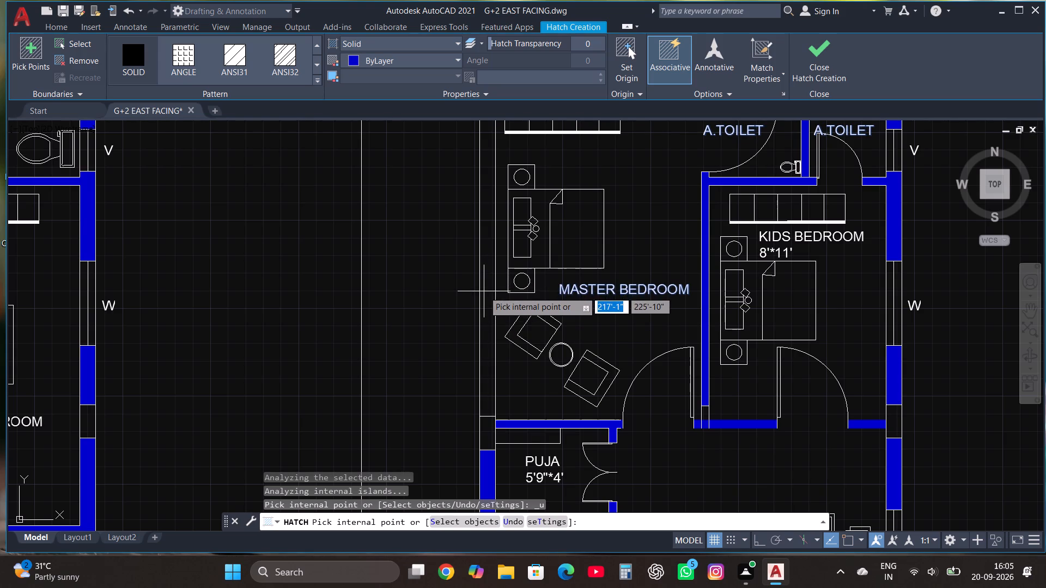
pyautogui.click(488, 305)
pyautogui.hotkey('ctrl', 'z')
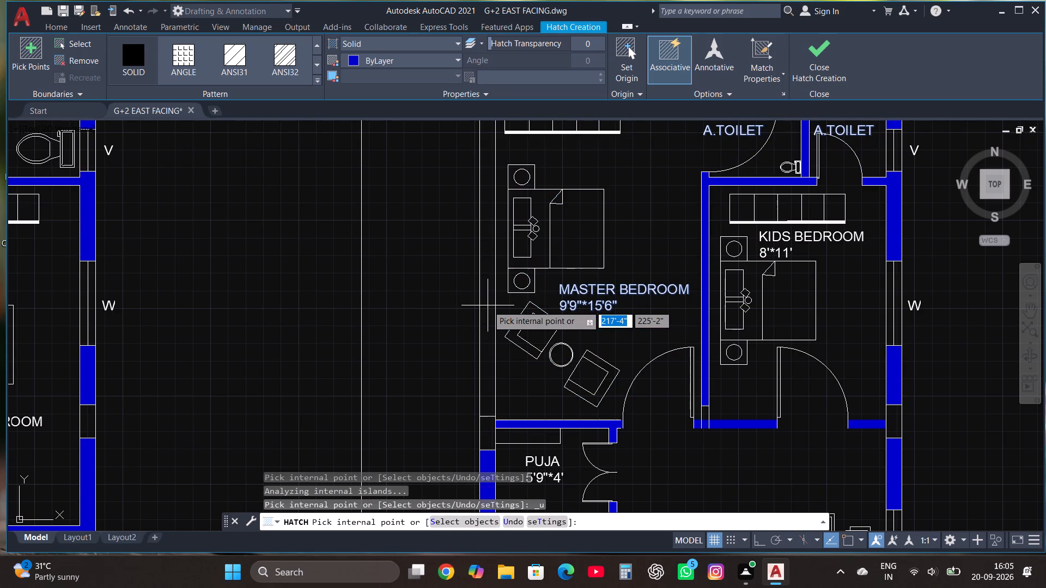
pyautogui.scroll(-1, 497, 301)
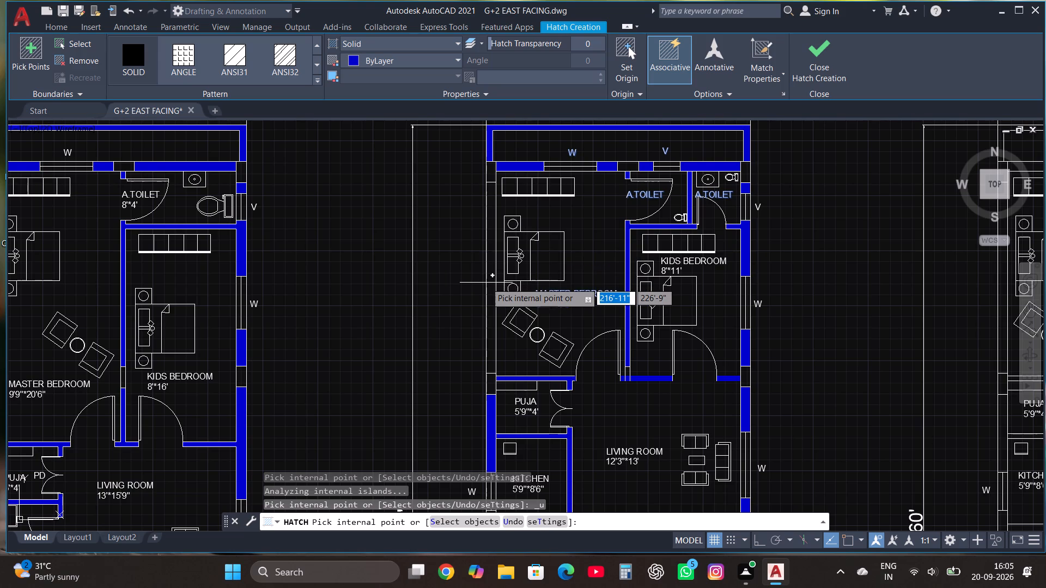
pyautogui.click(493, 320)
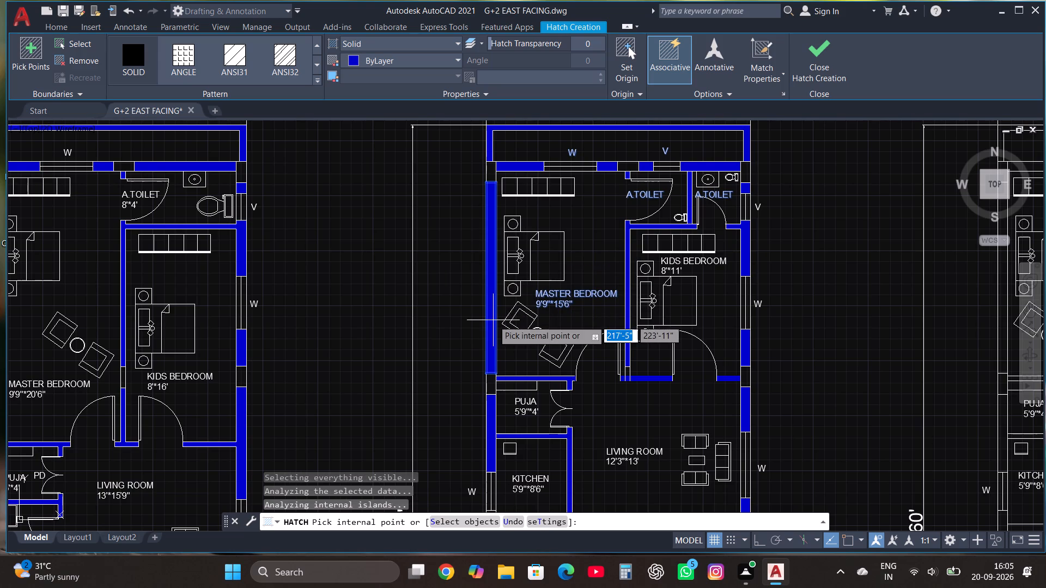
# Try to solid-hatch the outer wall beside the lower master bedroom, undo the first fill, pick the wall again, and close the hatch.
pyautogui.scroll(-1, 721, 272)
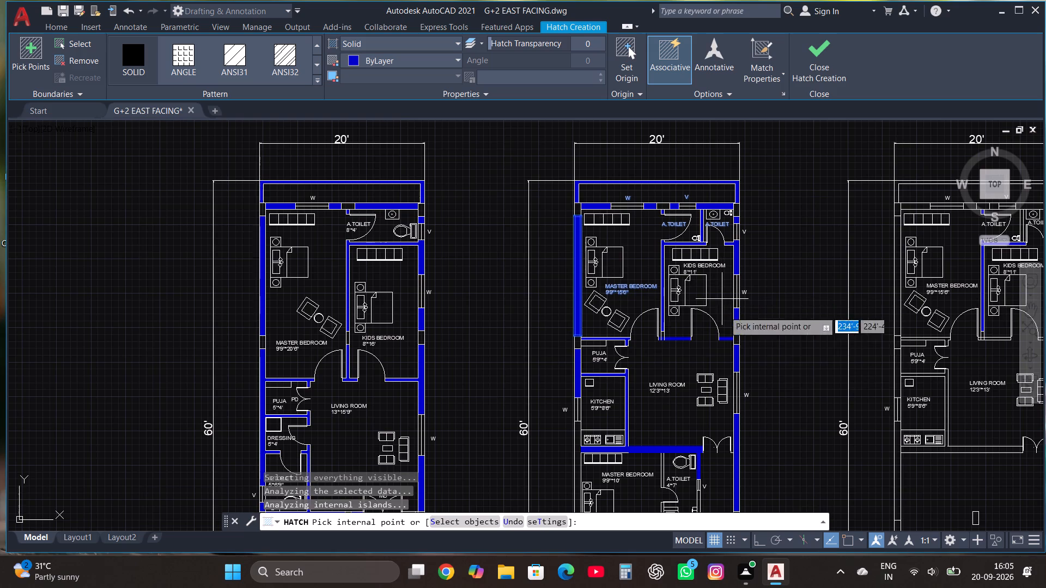
pyautogui.scroll(-1, 713, 341)
pyautogui.scroll(3, 635, 424)
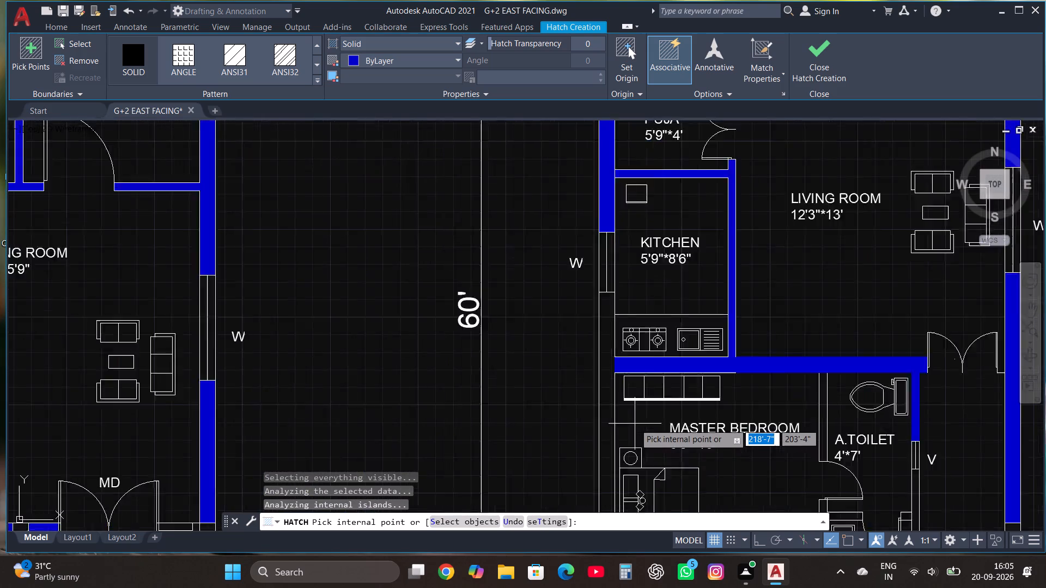
pyautogui.scroll(1, 635, 424)
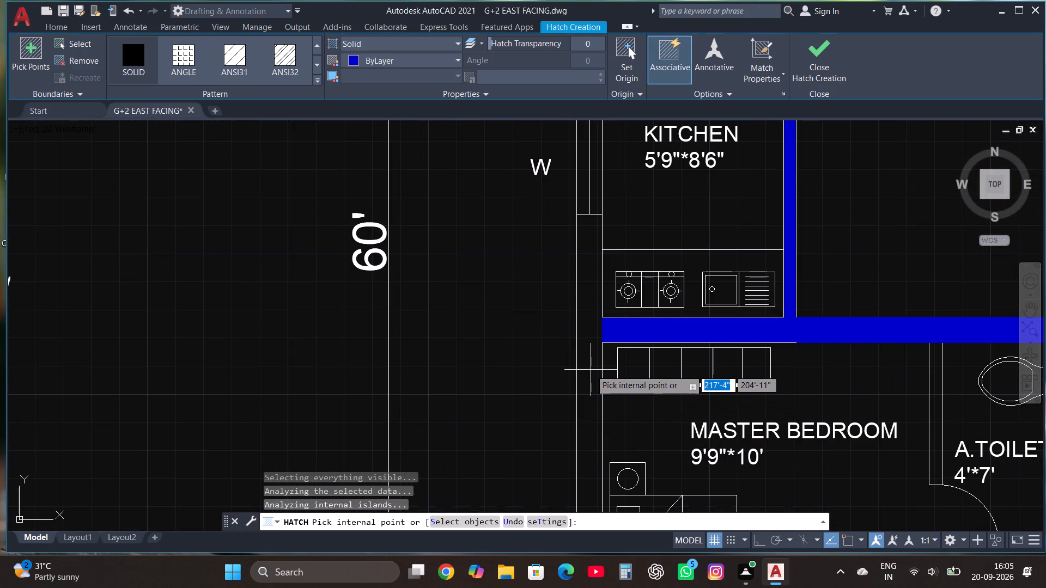
pyautogui.scroll(-2, 591, 370)
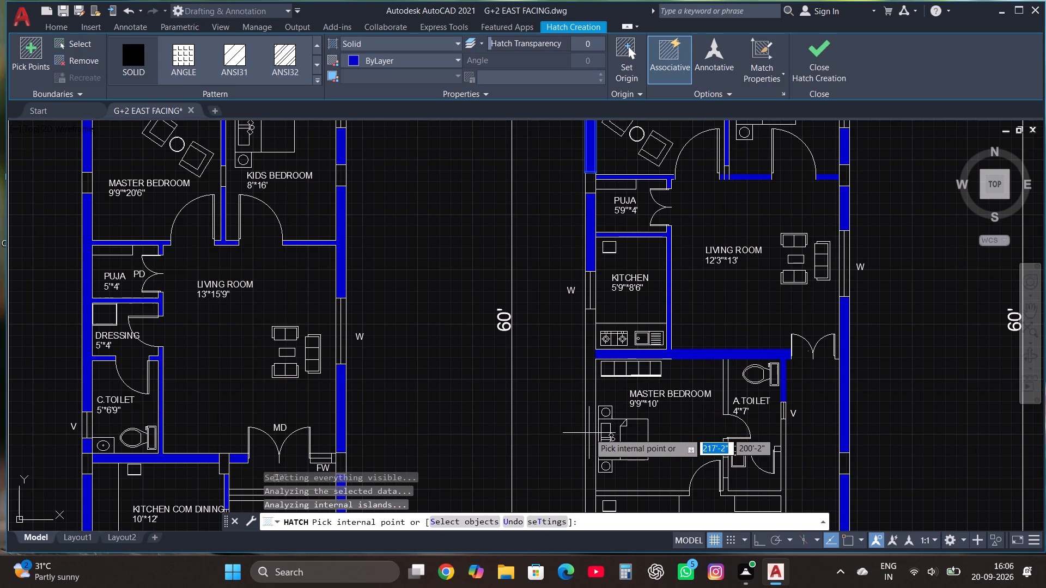
pyautogui.click(590, 388)
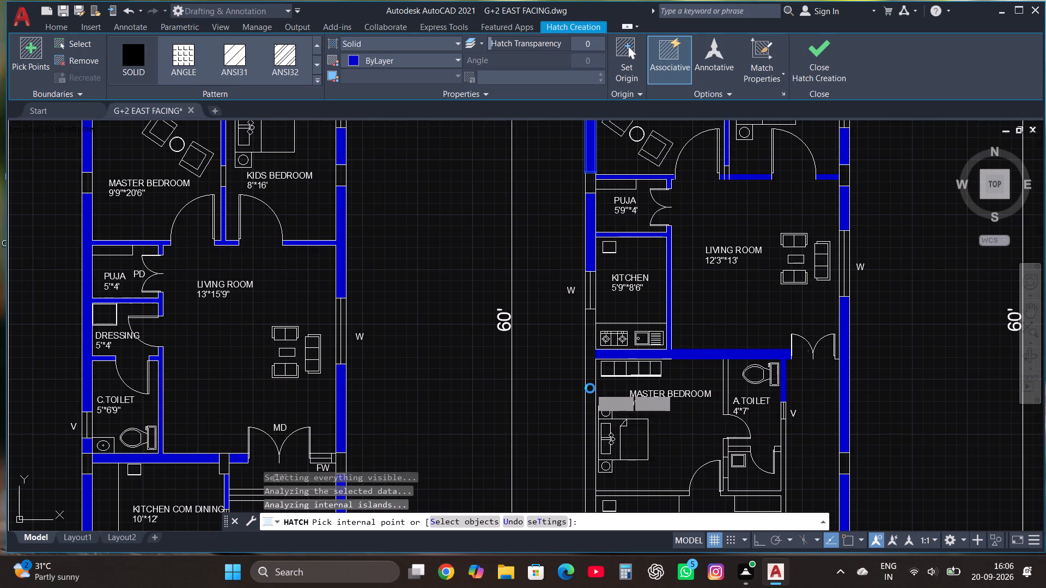
pyautogui.hotkey('ctrl', 'z')
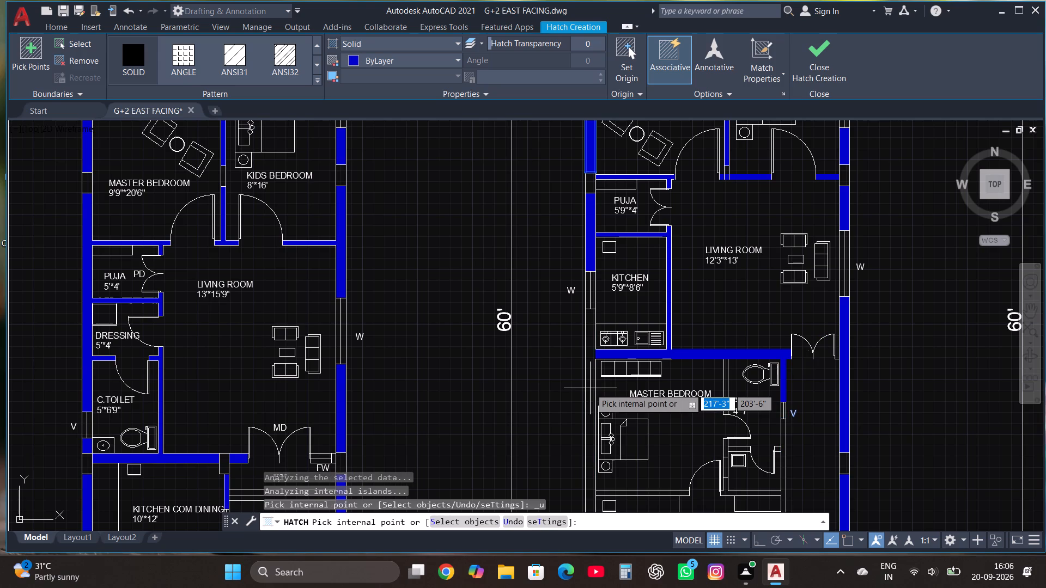
pyautogui.click(591, 383)
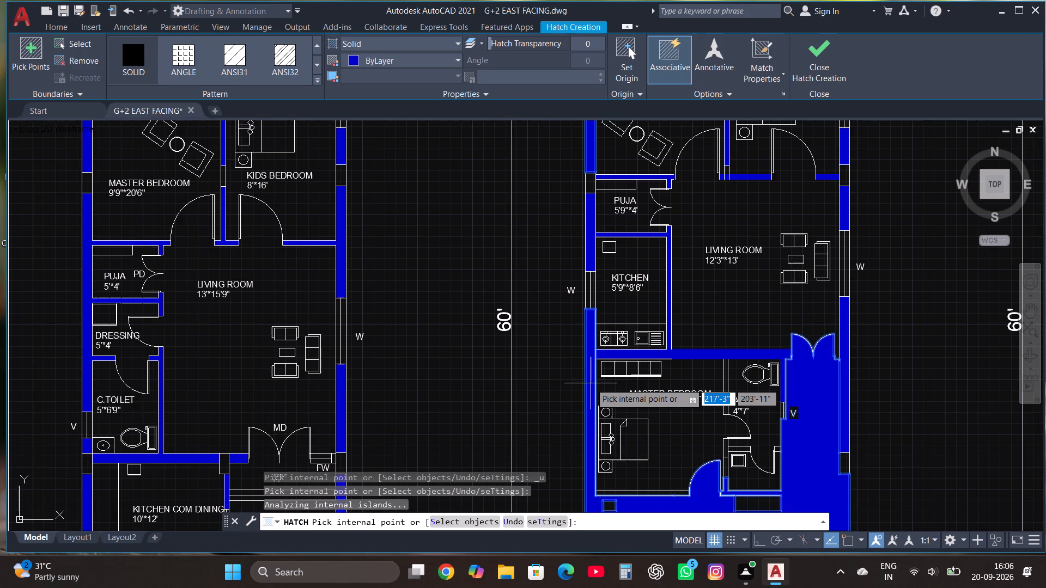
pyautogui.click(819, 42)
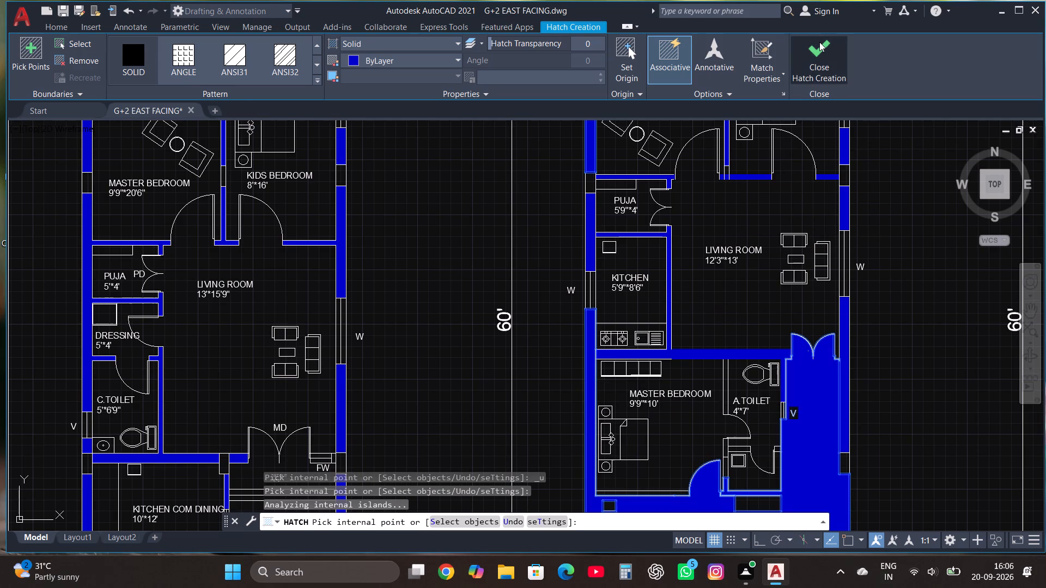
pyautogui.scroll(-2, 715, 240)
pyautogui.scroll(1, 779, 311)
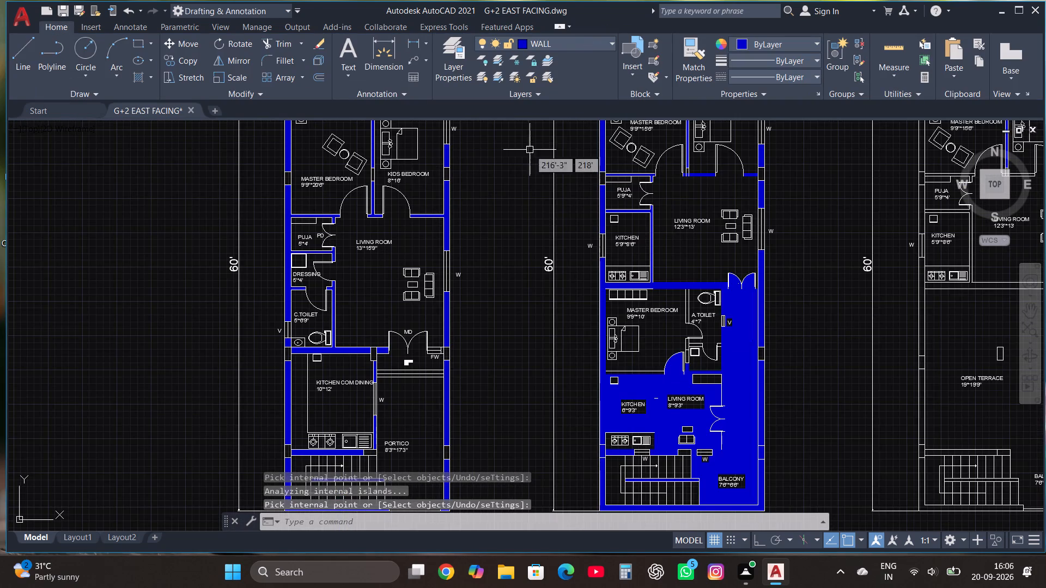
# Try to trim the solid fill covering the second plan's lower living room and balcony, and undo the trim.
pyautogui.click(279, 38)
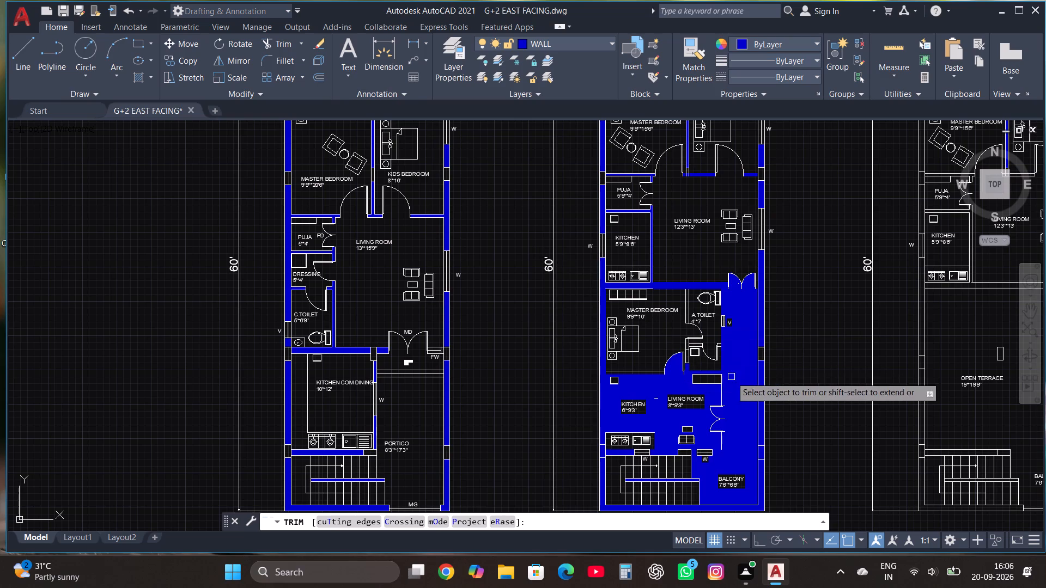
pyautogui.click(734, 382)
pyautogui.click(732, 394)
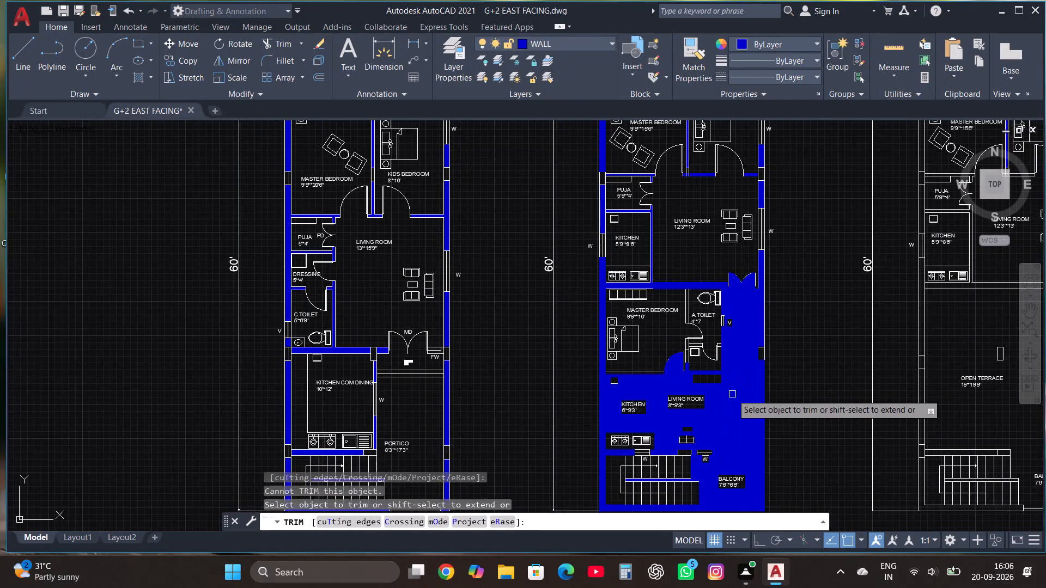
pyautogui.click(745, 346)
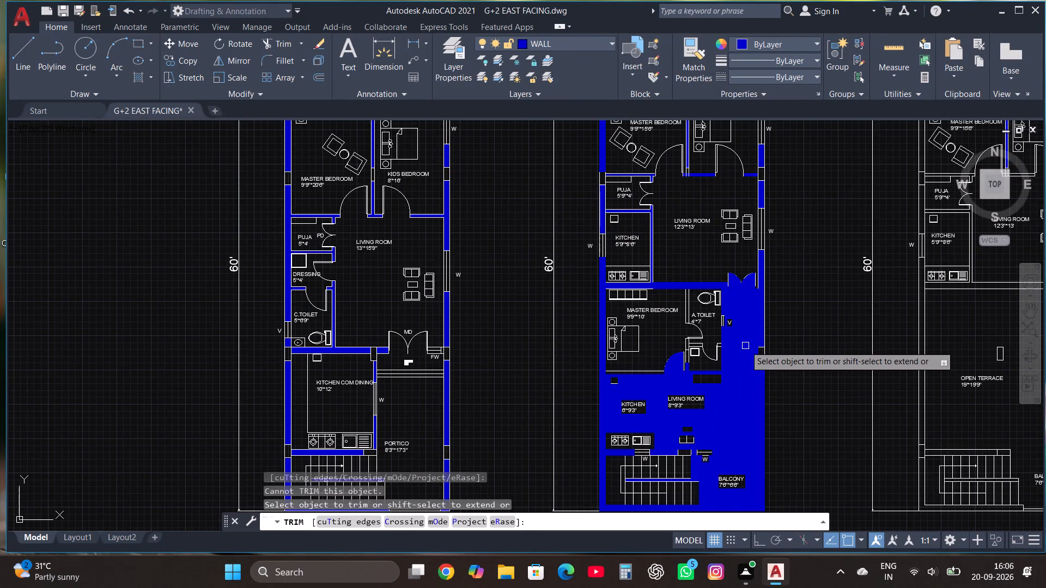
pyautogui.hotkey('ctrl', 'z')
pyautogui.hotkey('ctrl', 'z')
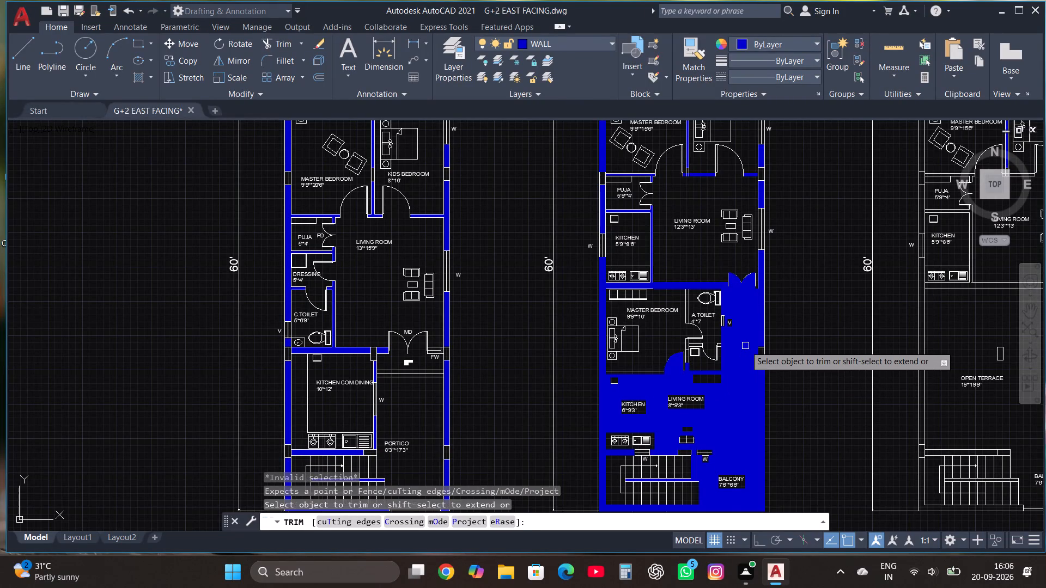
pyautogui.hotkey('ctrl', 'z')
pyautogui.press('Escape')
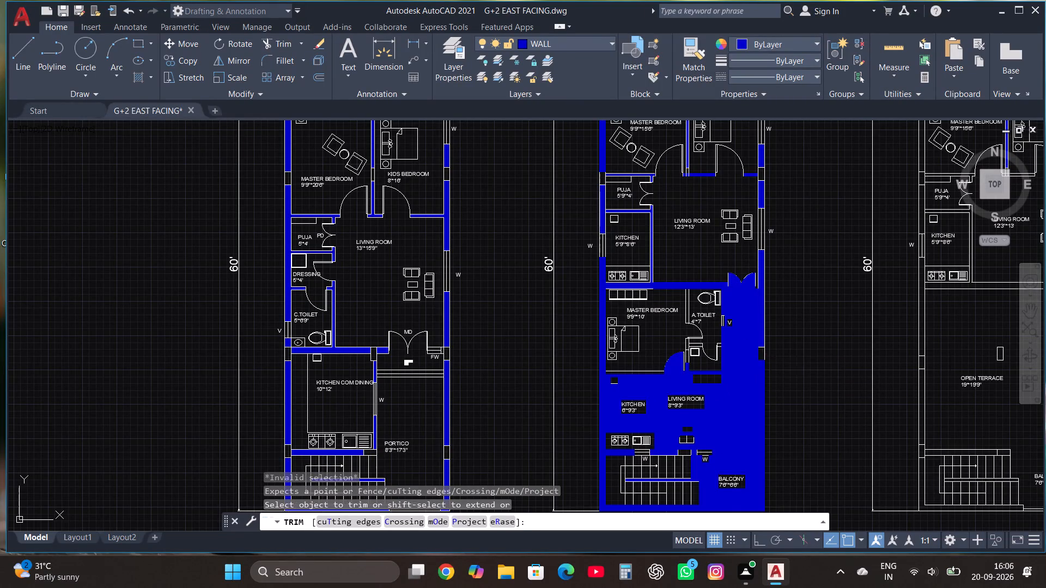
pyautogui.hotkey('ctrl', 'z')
# Delete the solid hatch covering the second plan's lower rooms and balcony.
pyautogui.click(736, 382)
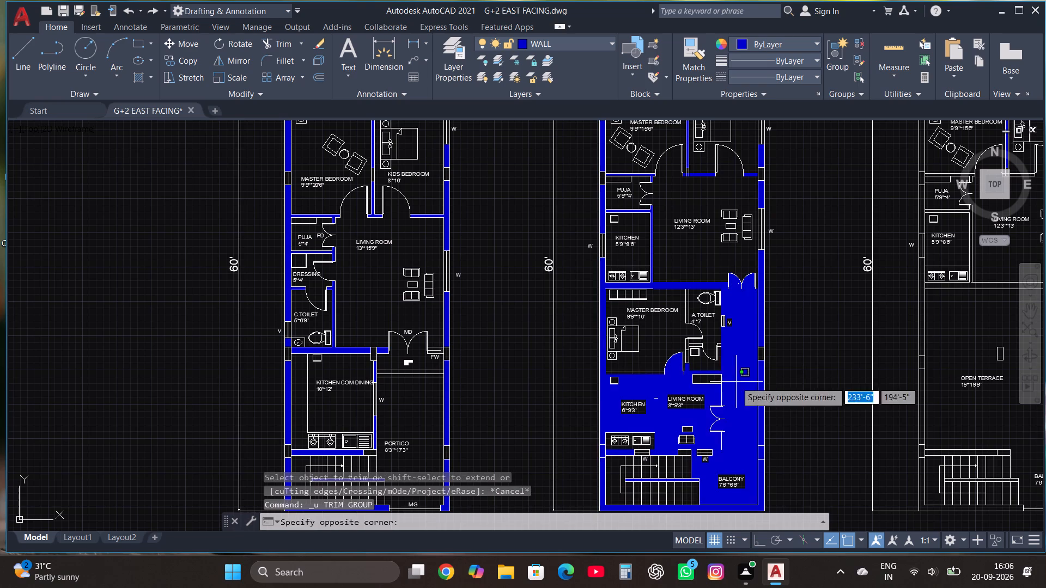
pyautogui.press('Delete')
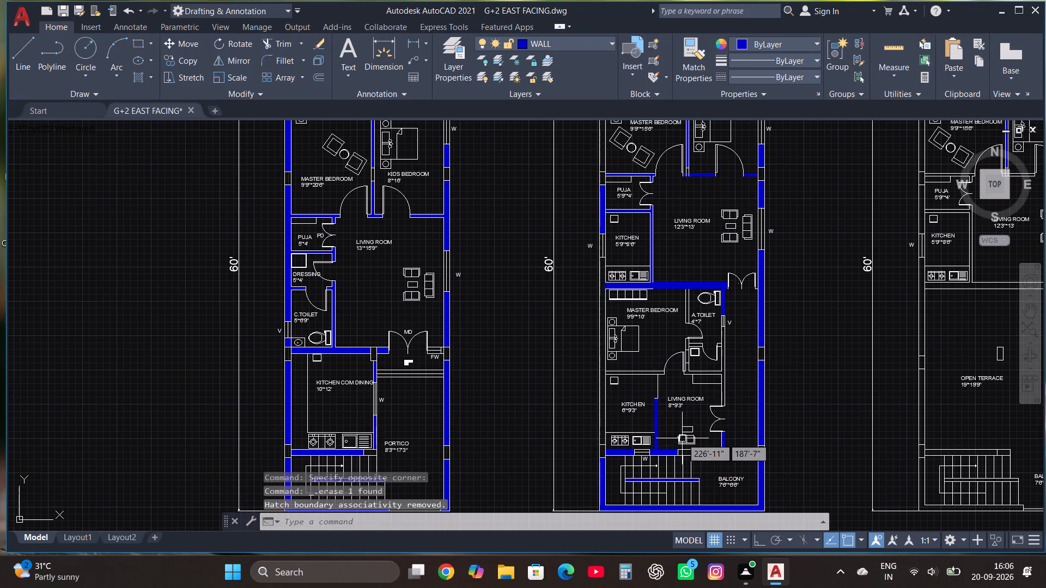
# Solid-hatch the walls around the second plan's A.Toilet and the lower master bedroom–kitchen partition, undo the outer wall fill, and close the hatch.
pyautogui.write('HAT')
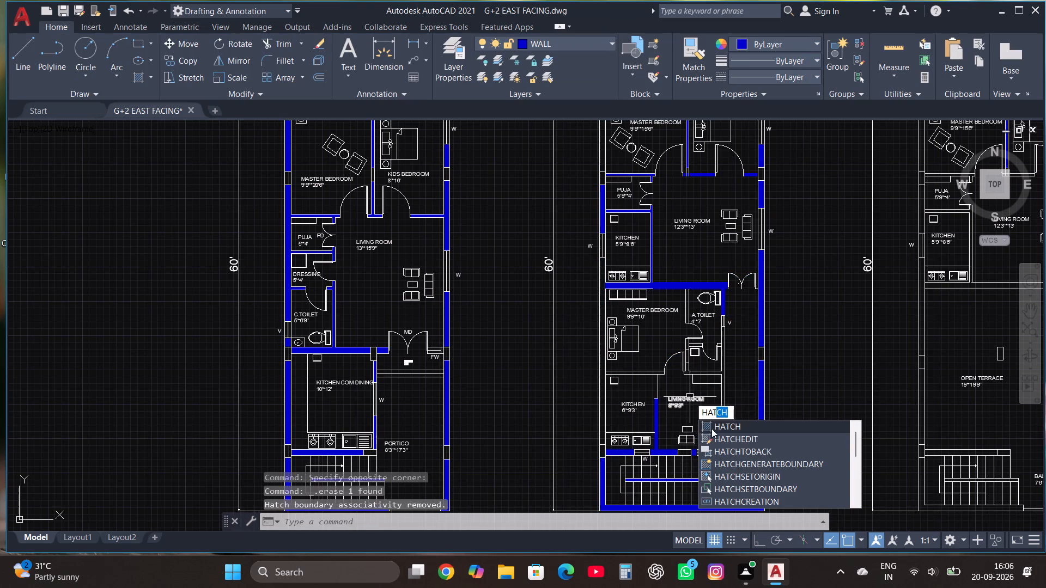
pyautogui.click(719, 427)
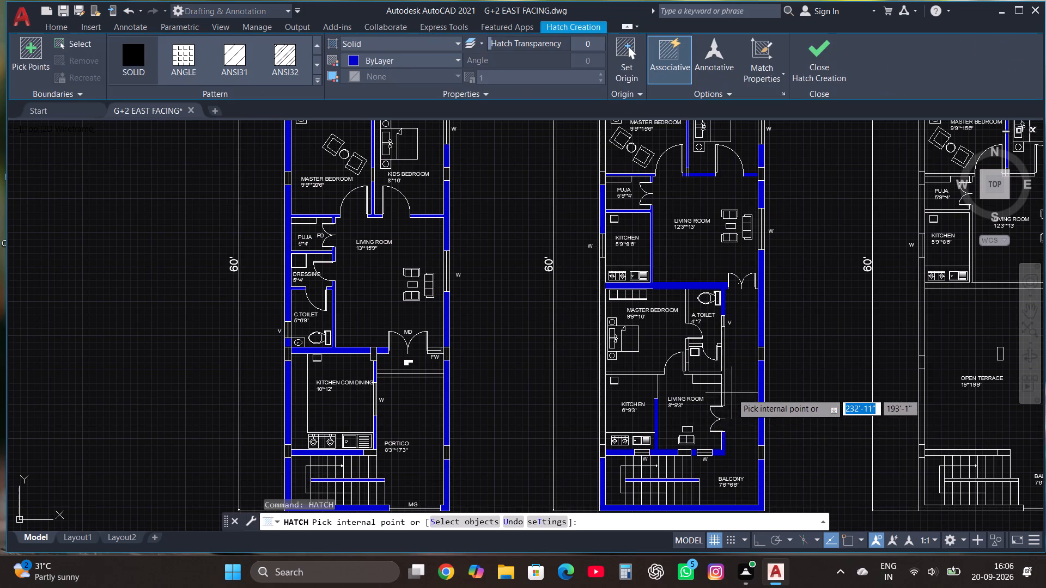
pyautogui.scroll(2, 732, 393)
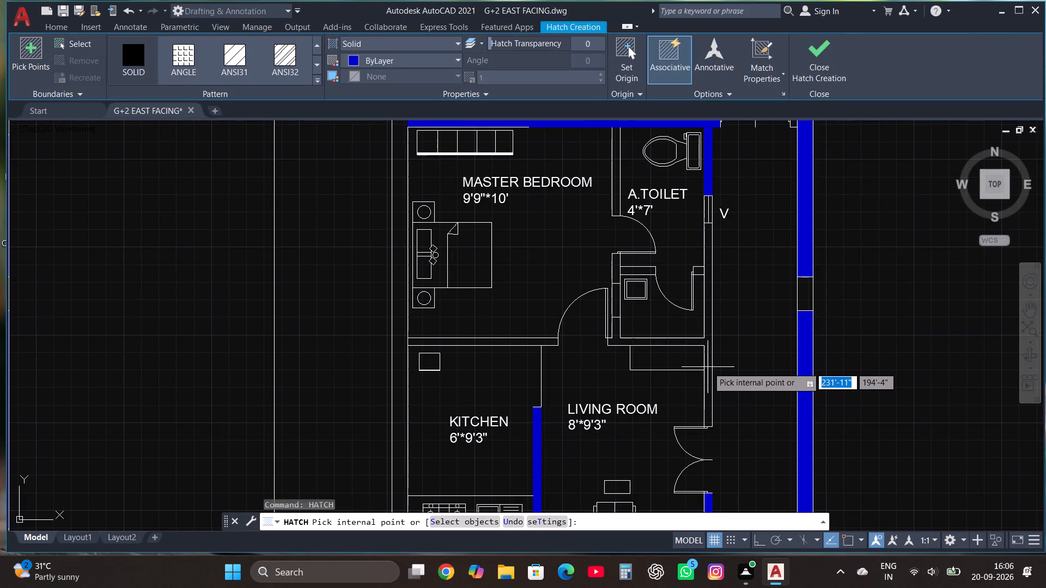
pyautogui.click(708, 367)
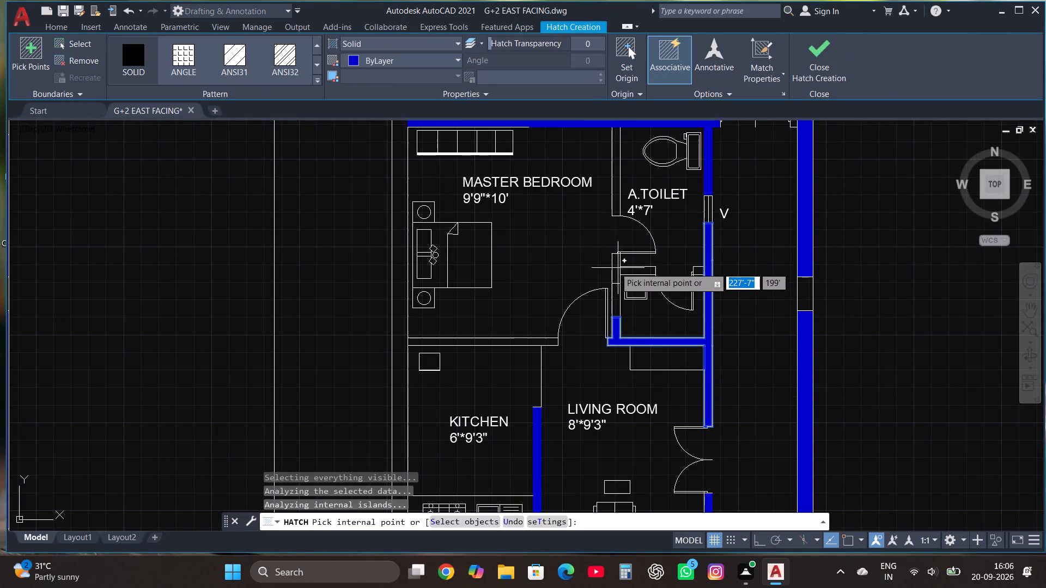
pyautogui.click(615, 267)
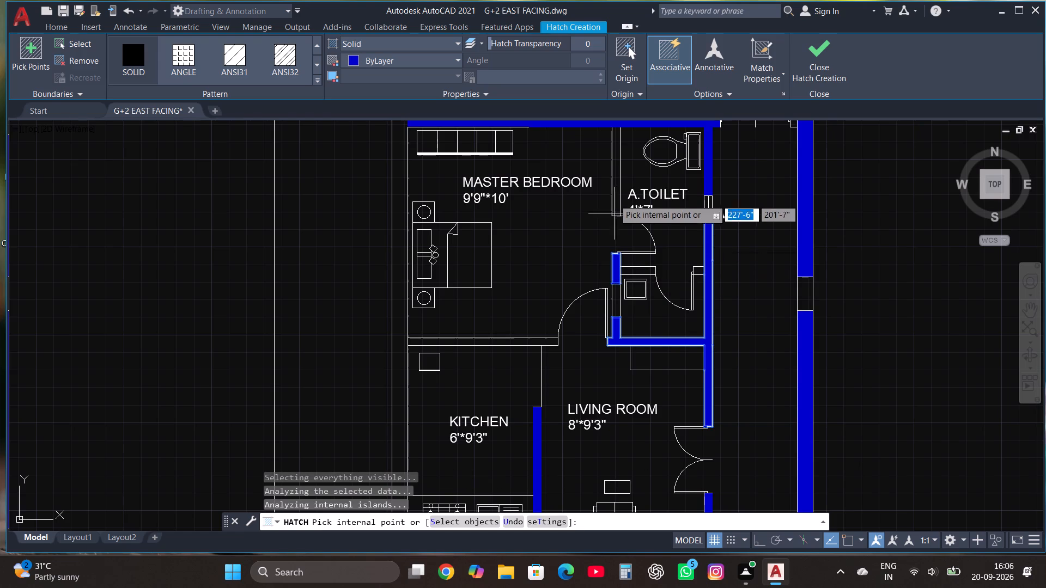
pyautogui.click(613, 192)
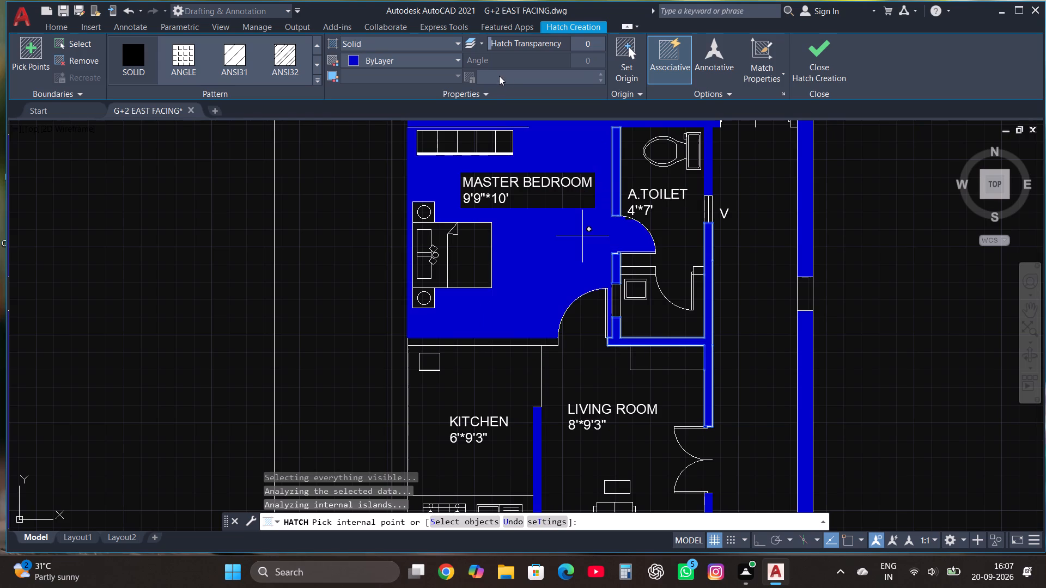
pyautogui.click(460, 341)
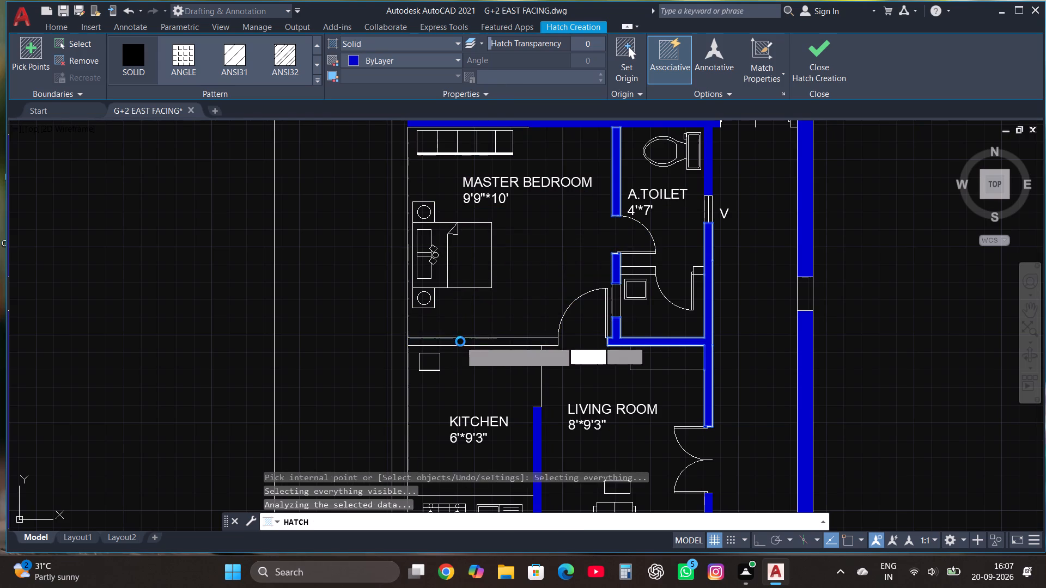
pyautogui.click(396, 324)
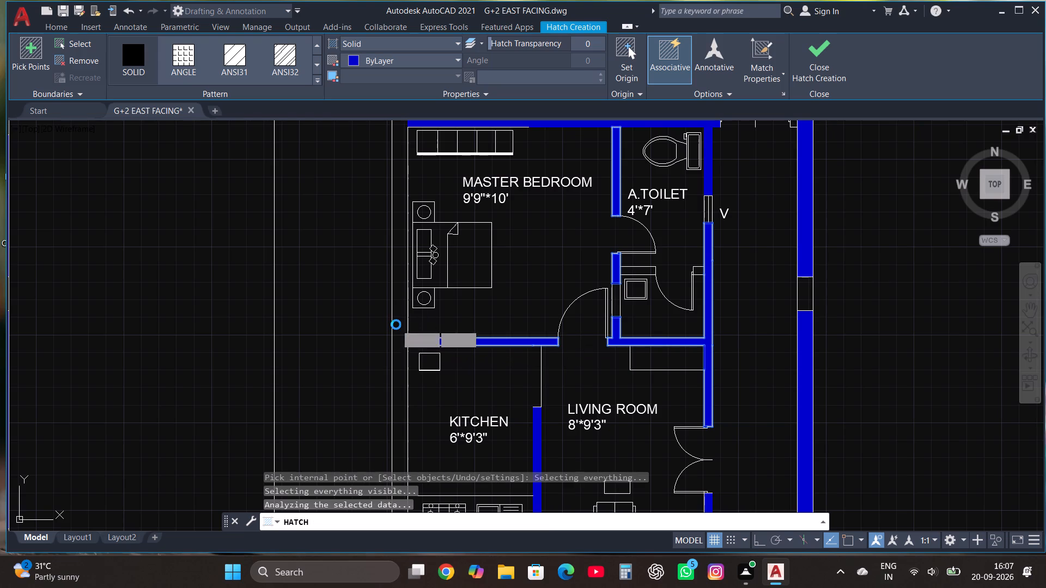
pyautogui.scroll(-1, 396, 324)
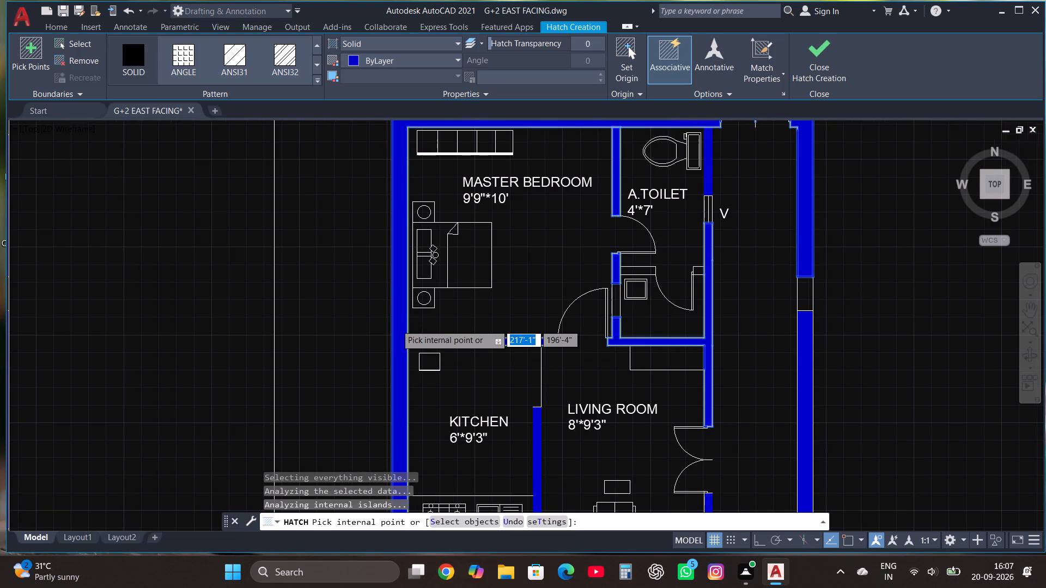
pyautogui.hotkey('ctrl', 'z')
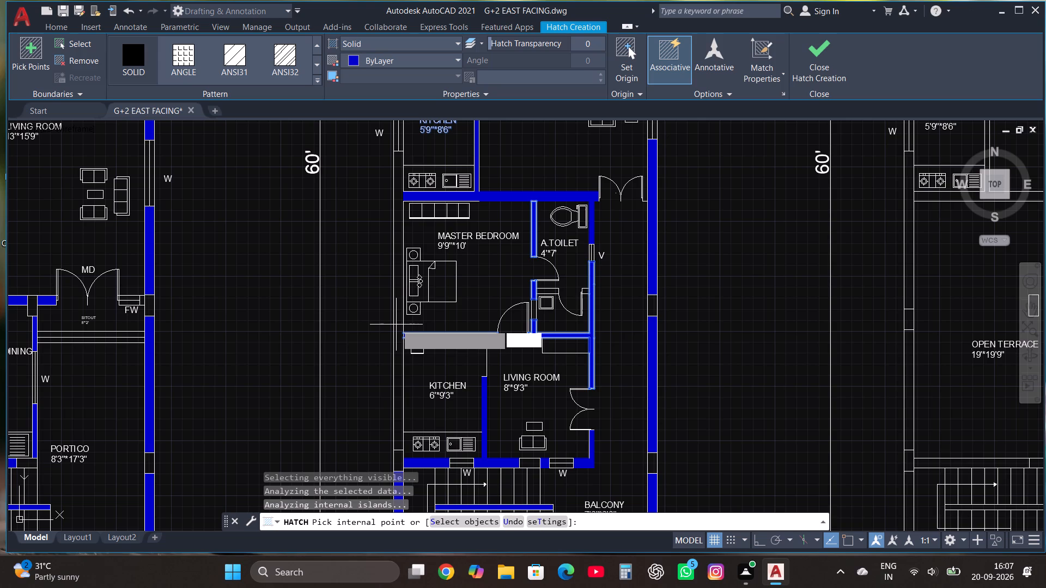
pyautogui.click(615, 513)
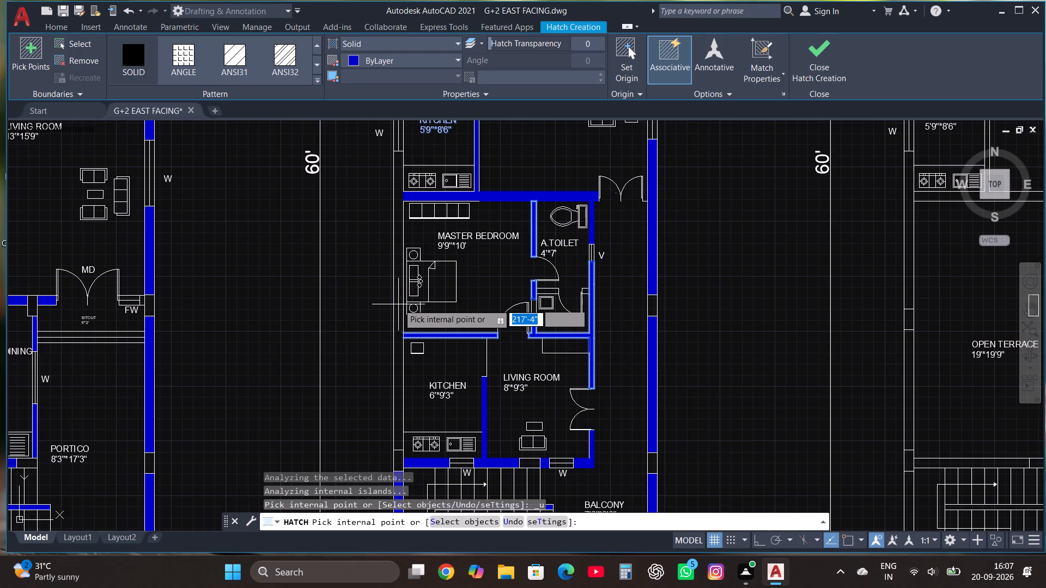
pyautogui.click(816, 47)
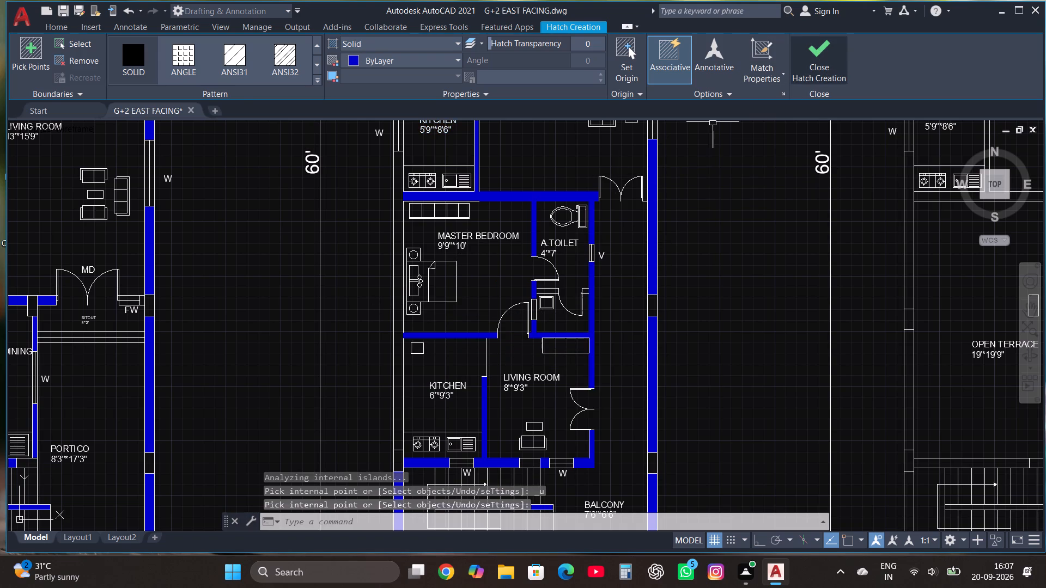
# Solid-hatch the second plan's outer wall beside the lower kitchen and master bedroom, undoing the first fill and picking the wall again.
pyautogui.scroll(-2, 364, 408)
pyautogui.scroll(2, 384, 413)
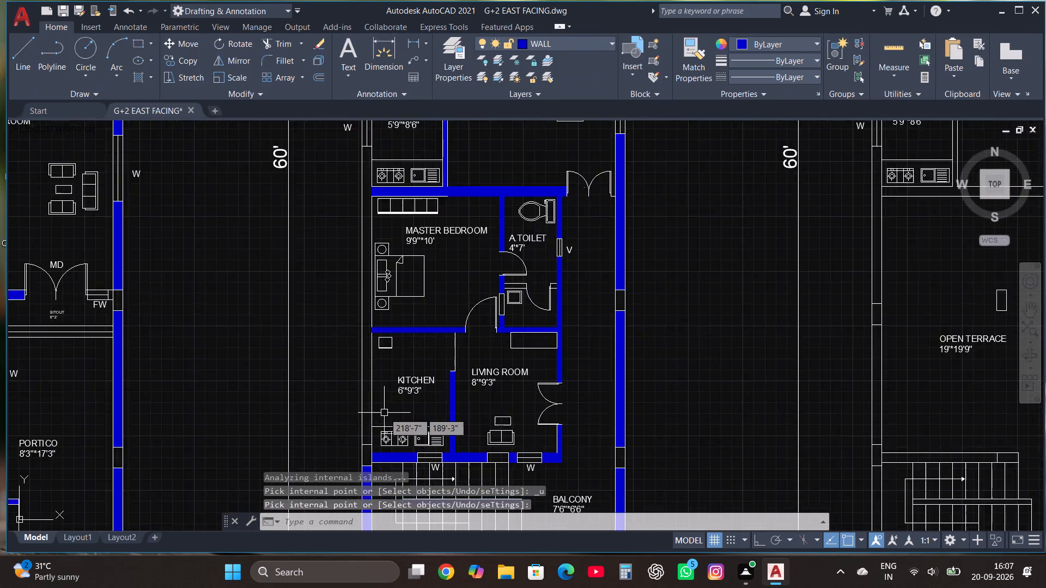
pyautogui.scroll(1, 384, 413)
pyautogui.write('HAT')
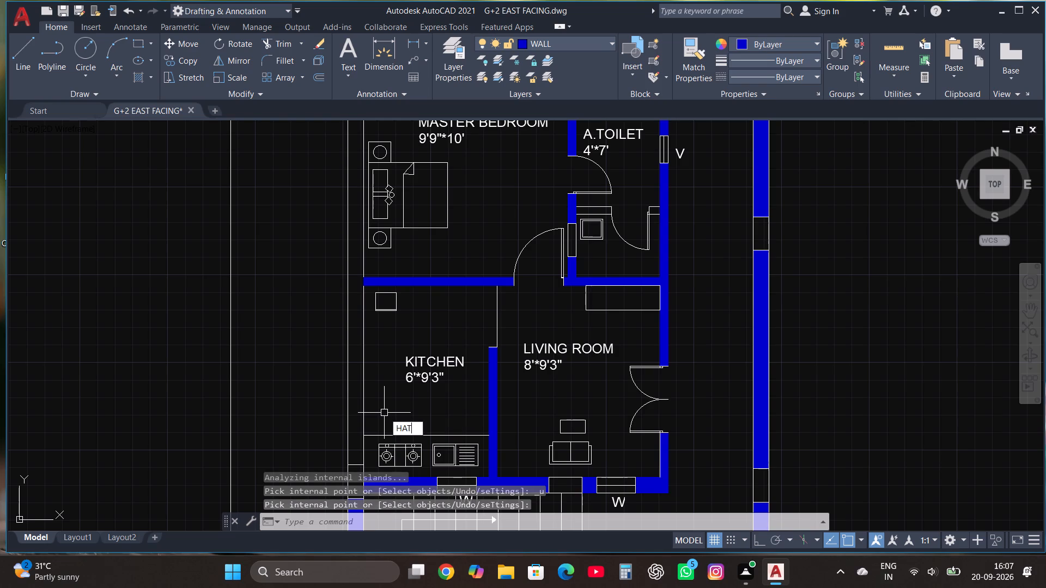
pyautogui.click(423, 443)
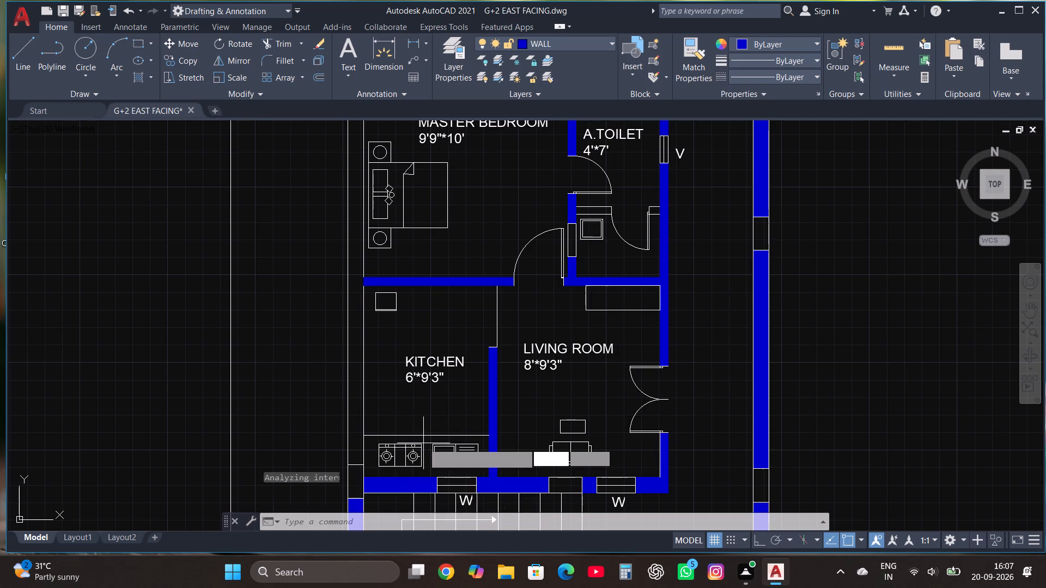
pyautogui.scroll(-2, 469, 388)
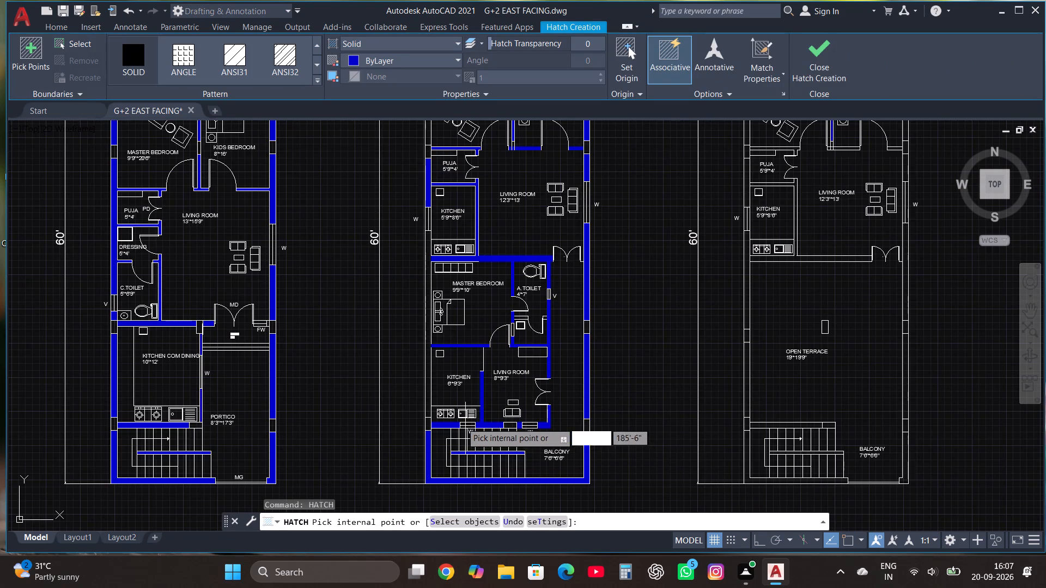
pyautogui.scroll(2, 419, 387)
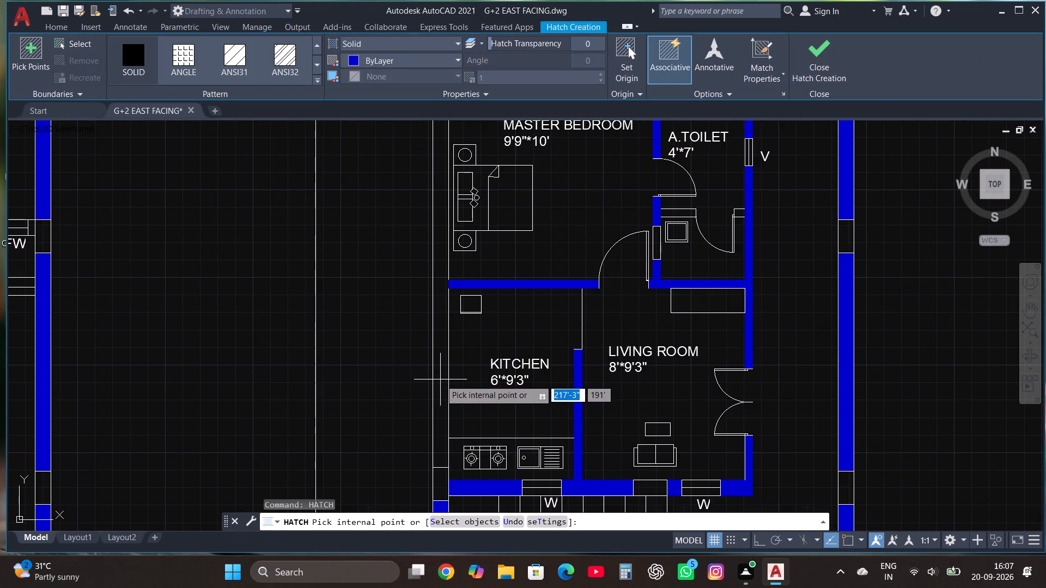
pyautogui.click(440, 379)
pyautogui.scroll(-3, 440, 379)
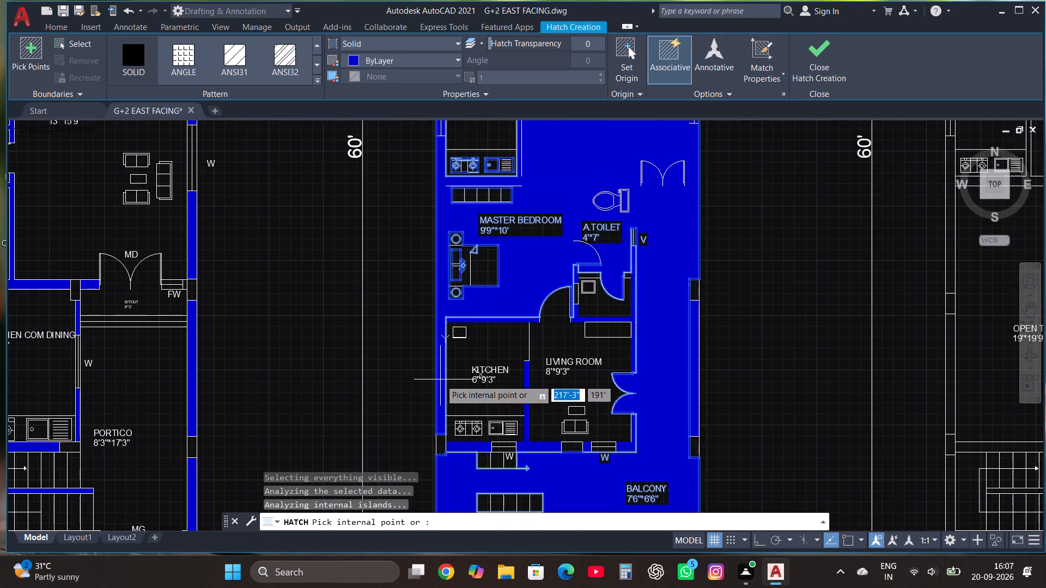
pyautogui.hotkey('ctrl', 'z')
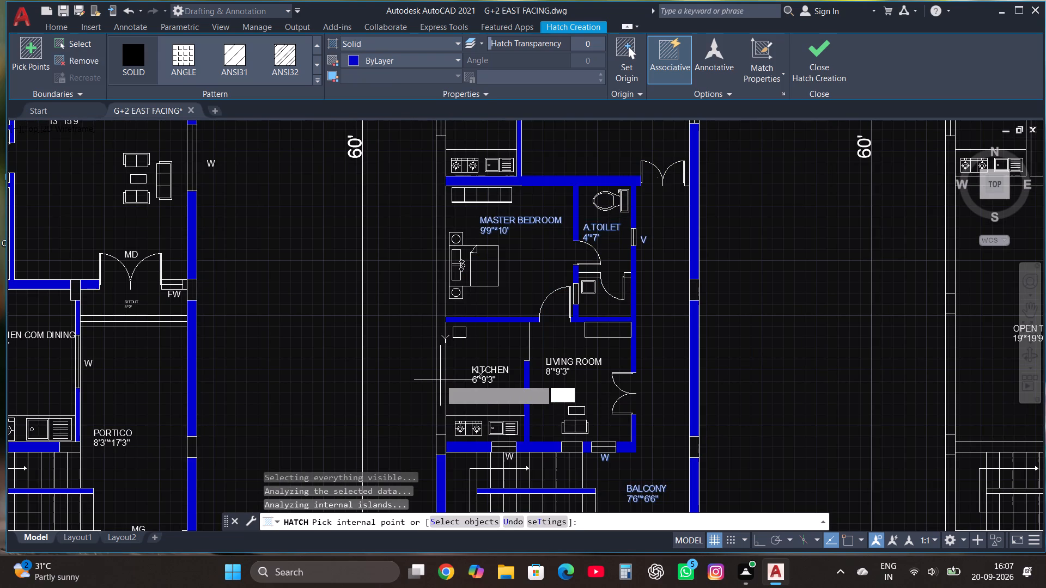
pyautogui.click(440, 379)
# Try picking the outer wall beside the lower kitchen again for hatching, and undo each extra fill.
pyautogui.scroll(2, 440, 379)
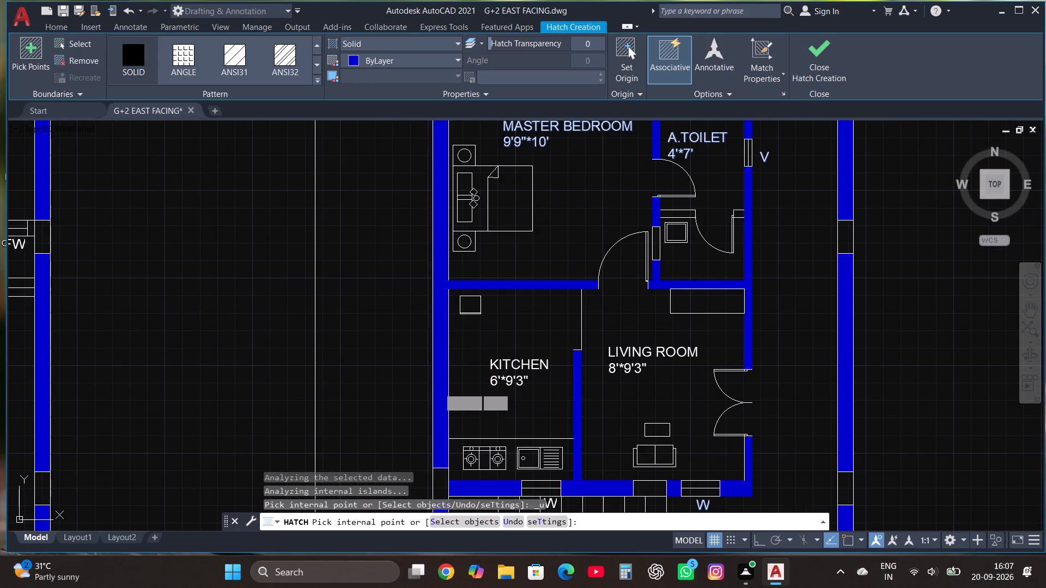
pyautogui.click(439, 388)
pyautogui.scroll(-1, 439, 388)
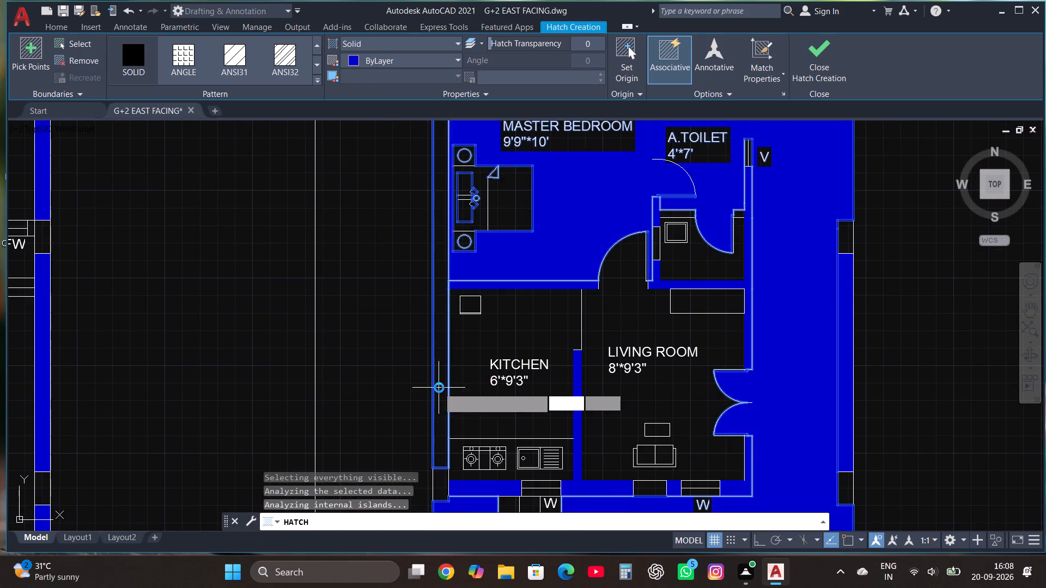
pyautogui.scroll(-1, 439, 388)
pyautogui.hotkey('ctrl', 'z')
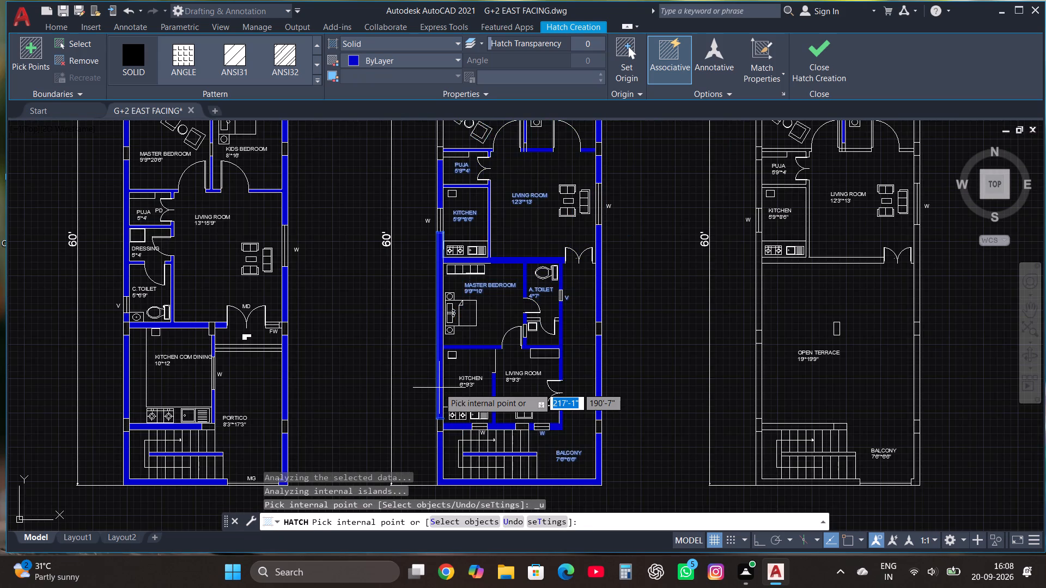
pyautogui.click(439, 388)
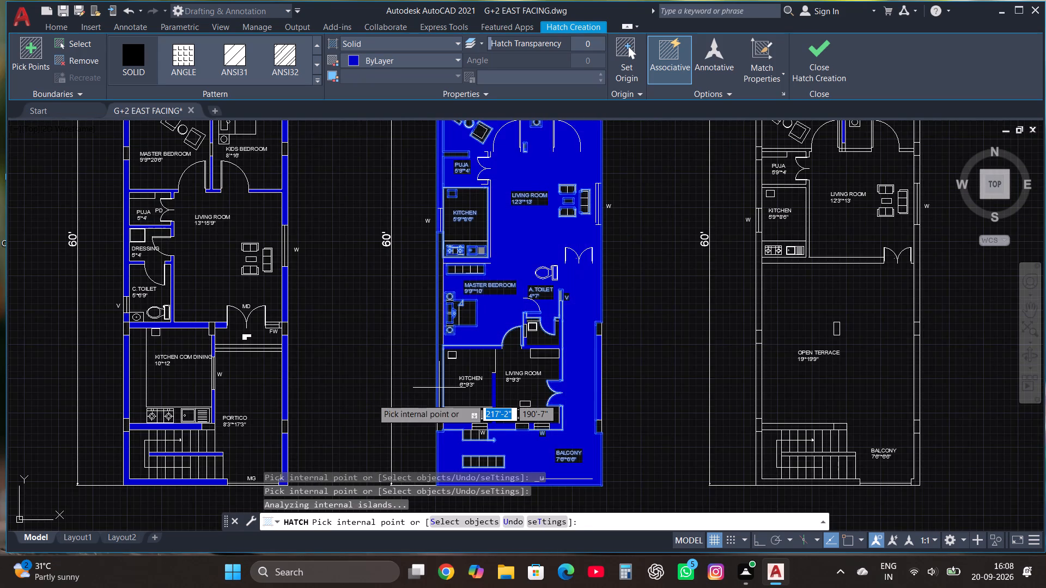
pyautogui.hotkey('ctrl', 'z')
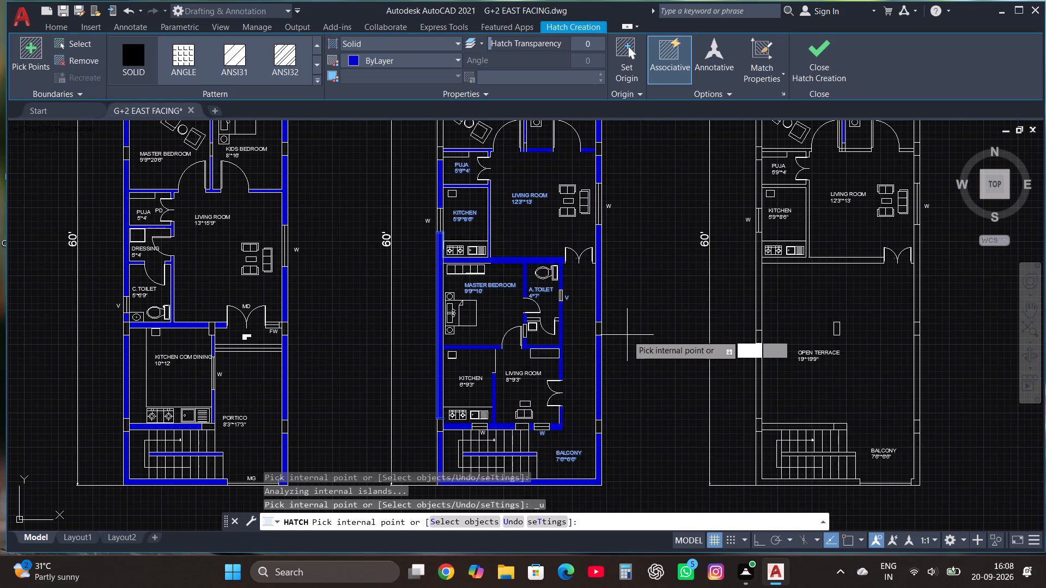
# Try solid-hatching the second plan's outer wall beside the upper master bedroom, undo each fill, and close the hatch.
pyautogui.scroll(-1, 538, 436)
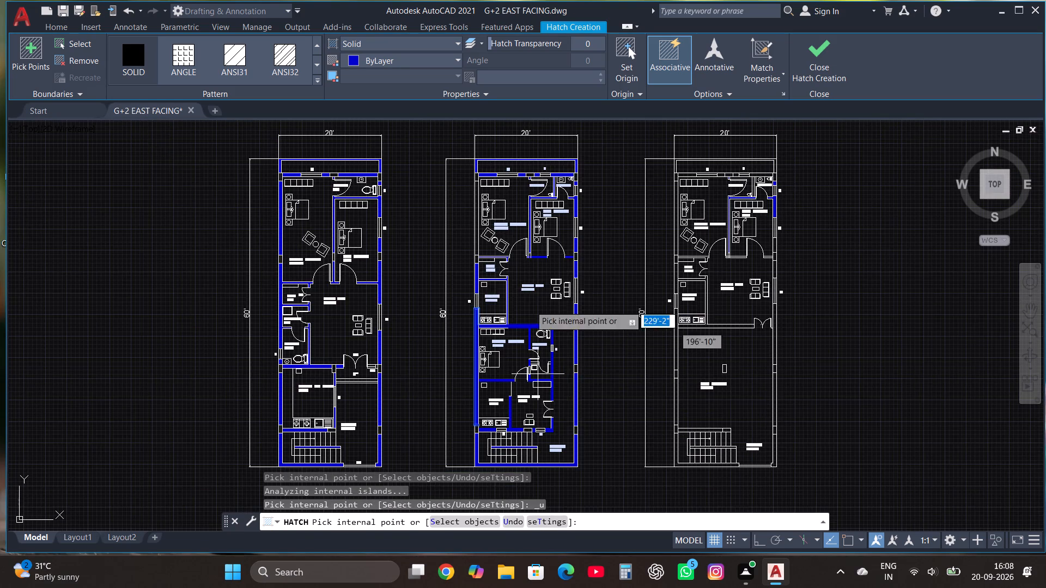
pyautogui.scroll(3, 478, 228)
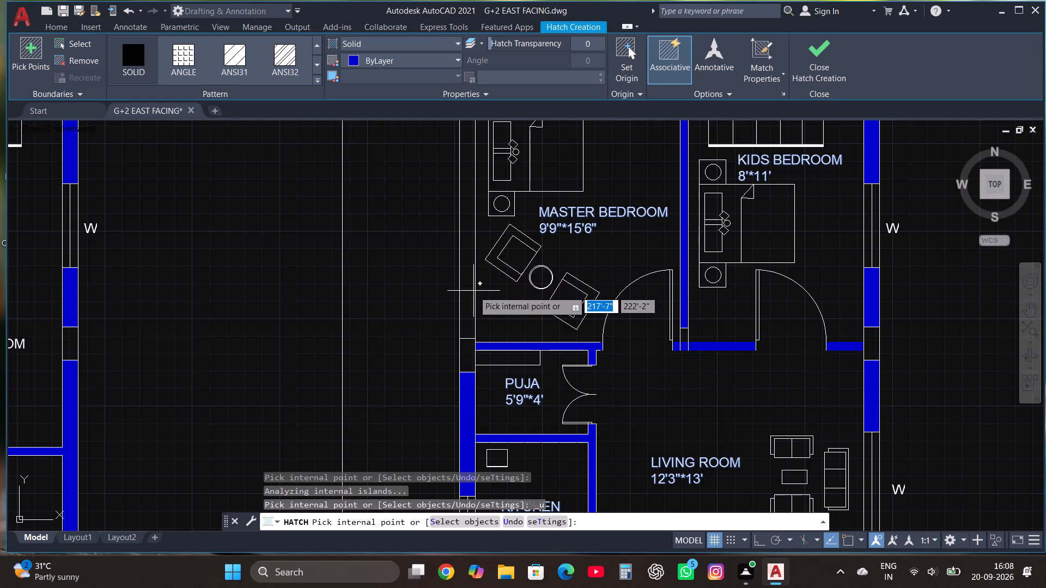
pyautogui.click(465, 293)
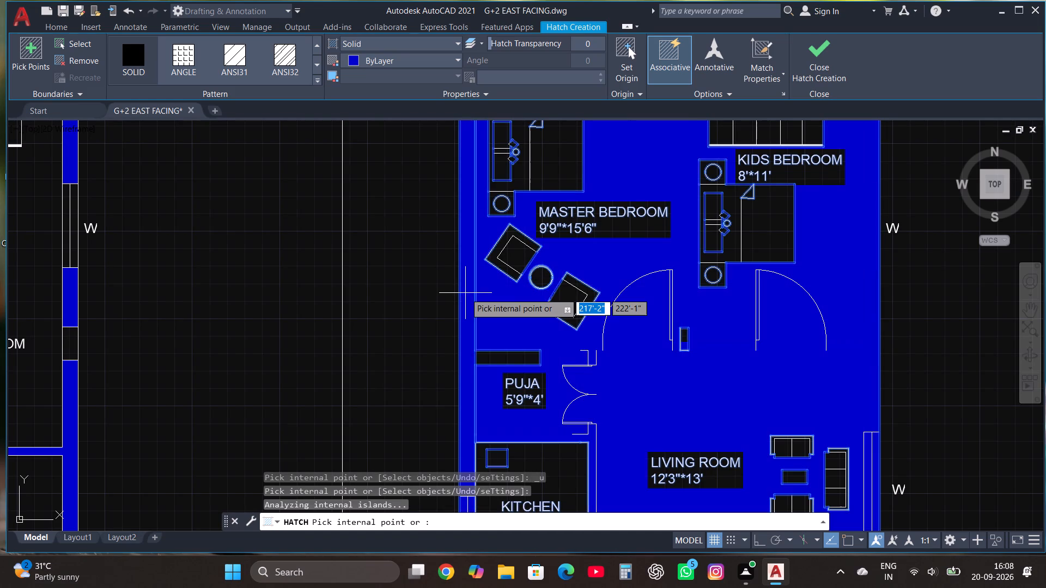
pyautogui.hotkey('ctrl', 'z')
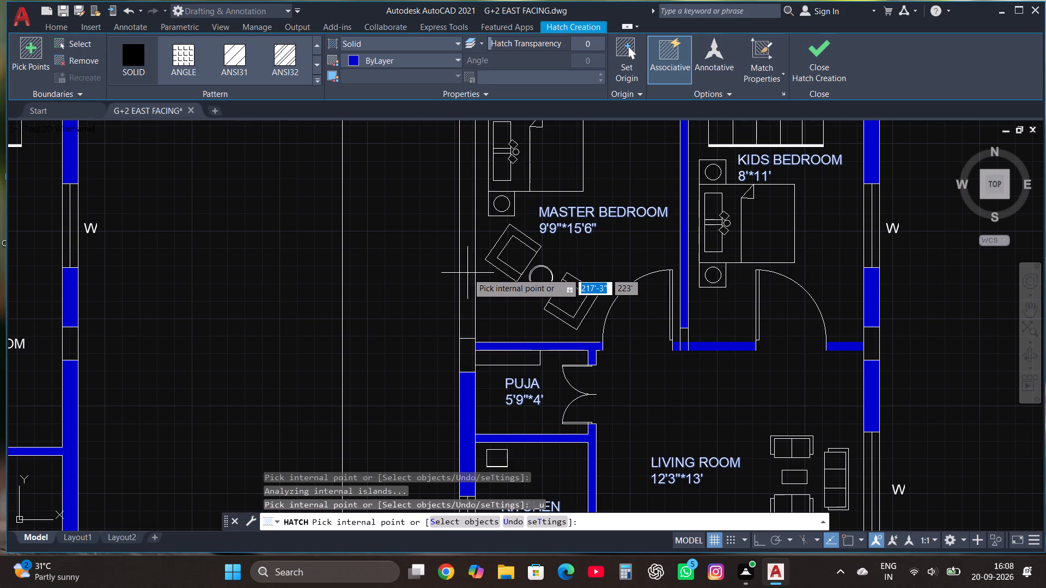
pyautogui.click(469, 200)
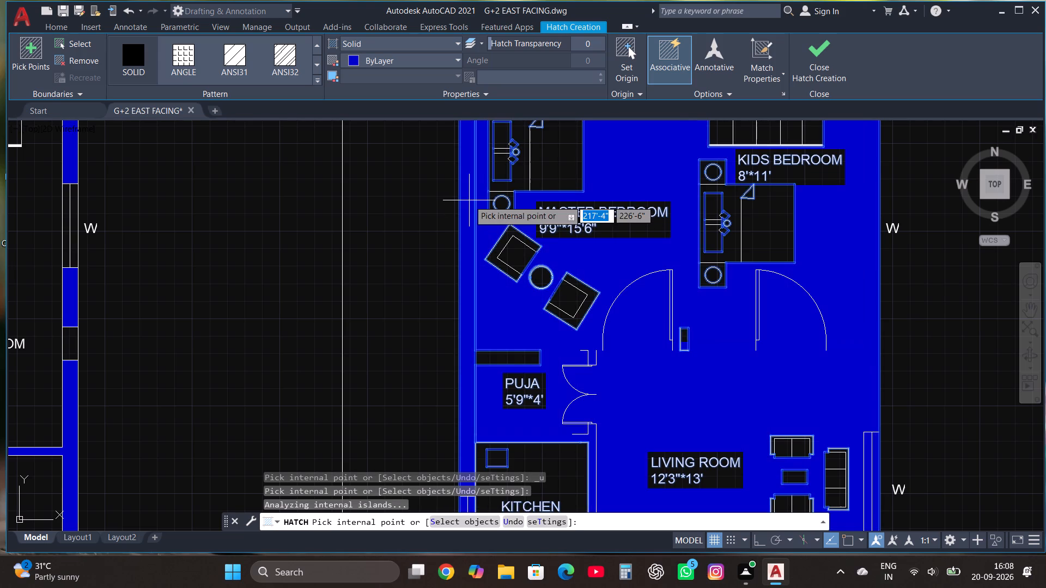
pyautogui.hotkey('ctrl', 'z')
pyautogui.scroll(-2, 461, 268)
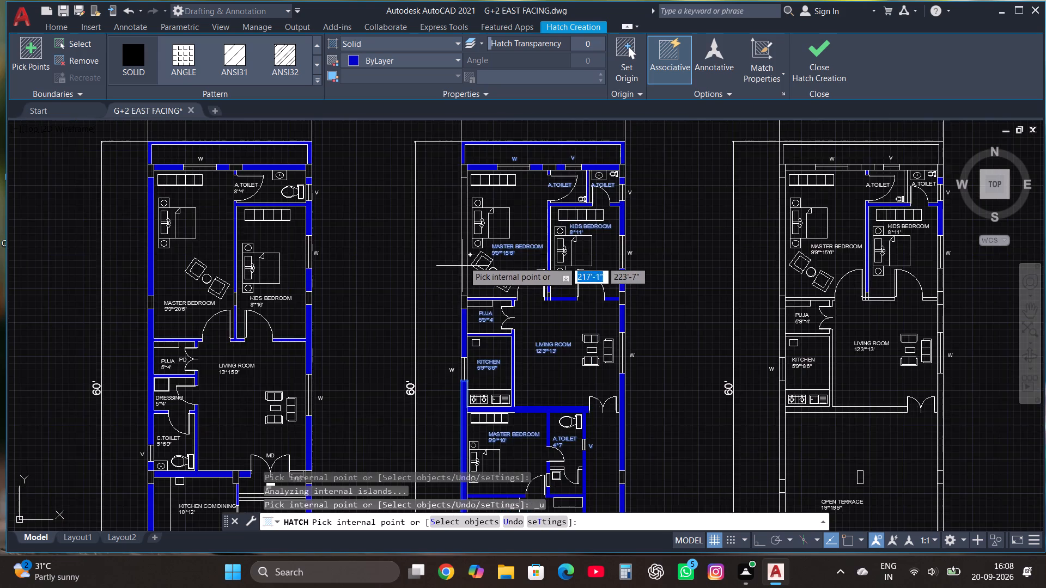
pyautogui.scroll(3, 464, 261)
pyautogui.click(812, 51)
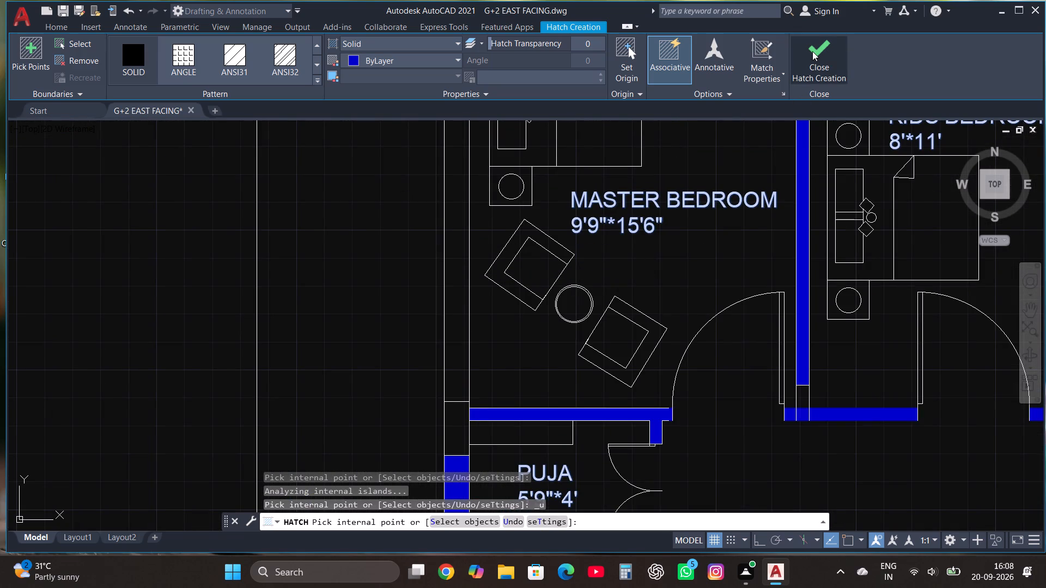
# Solid-hatch the second plan's outer wall beside the upper master bedroom and close the hatch.
pyautogui.scroll(-3, 430, 327)
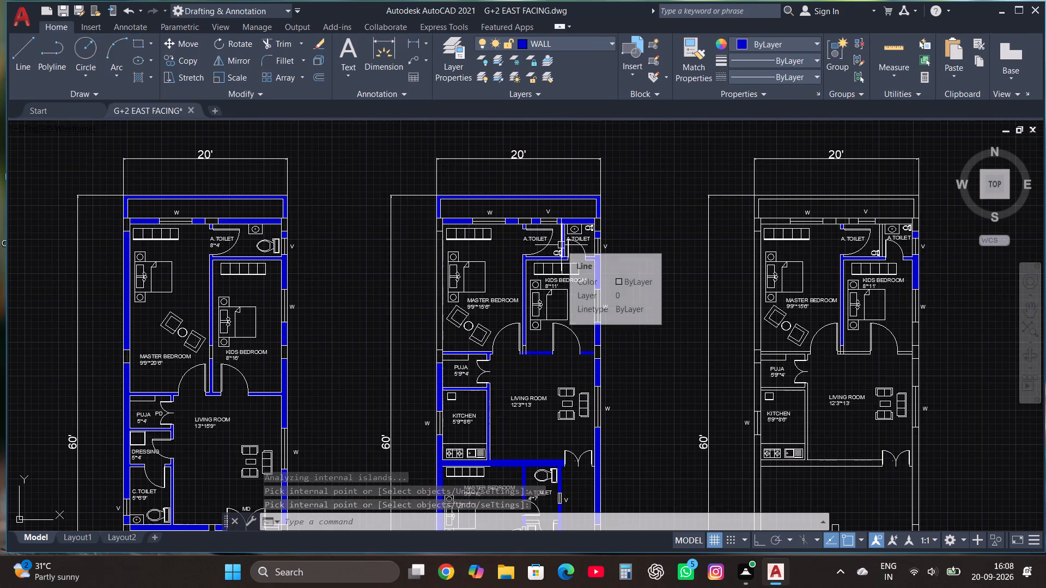
pyautogui.scroll(-1, 565, 209)
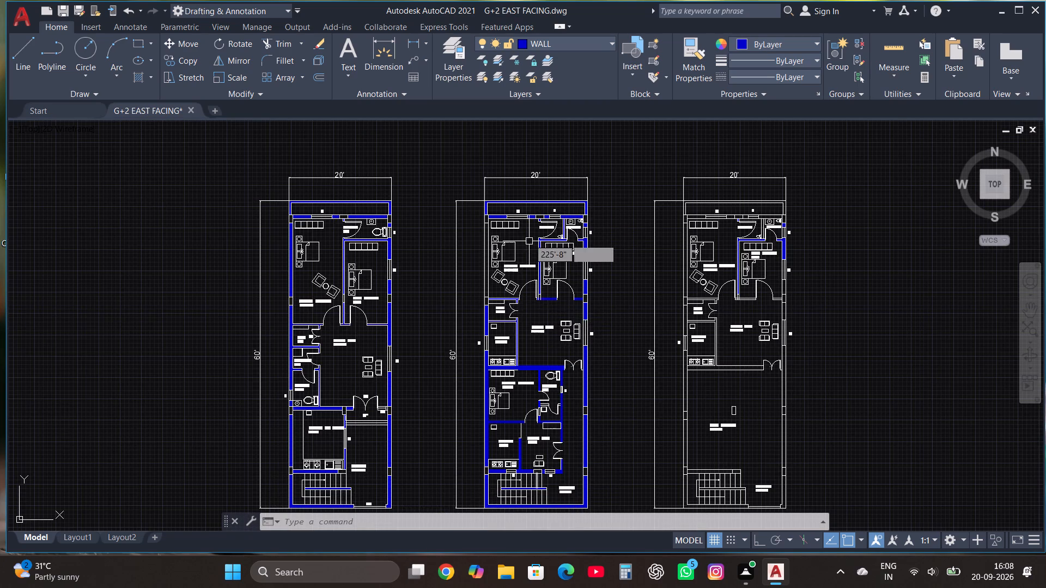
pyautogui.scroll(3, 528, 237)
pyautogui.write('HAT')
pyautogui.click(543, 254)
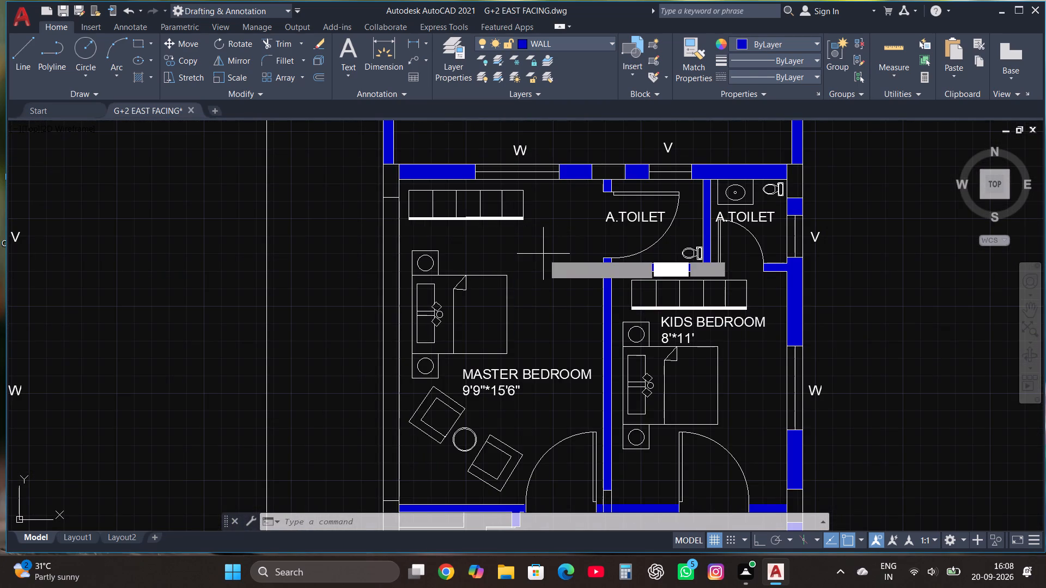
pyautogui.click(395, 335)
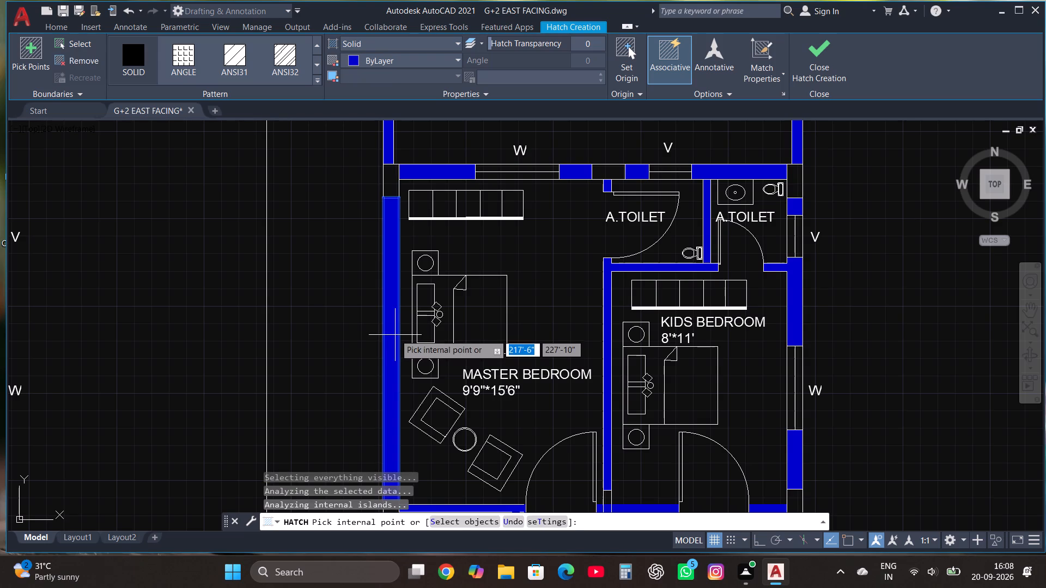
pyautogui.click(813, 54)
# Solid-hatch the third plan's staircase walls, the outer wall around the stairs and the lower outer wall segment beside the open terrace.
pyautogui.scroll(-2, 400, 279)
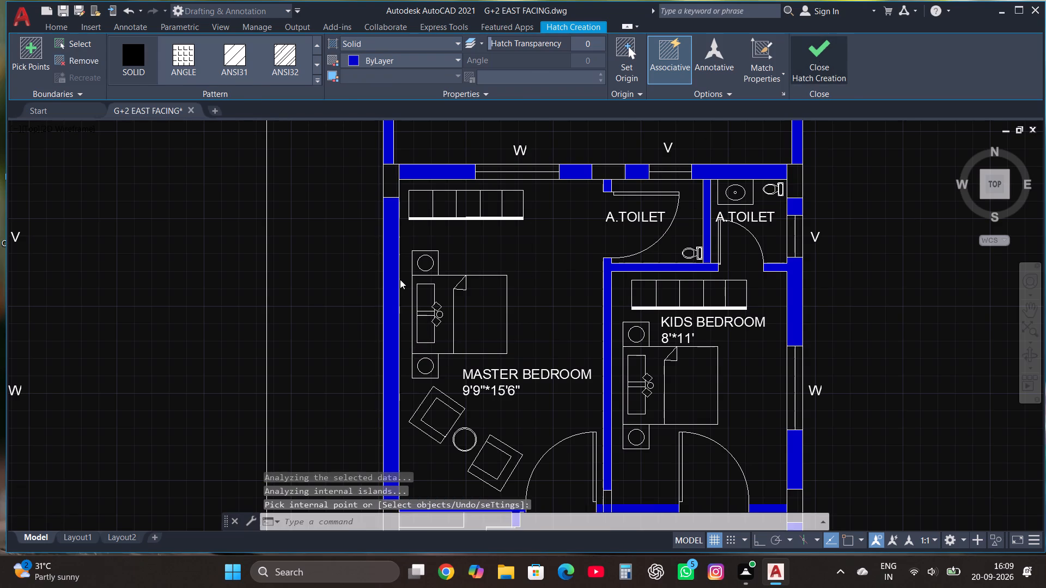
pyautogui.scroll(-2, 398, 286)
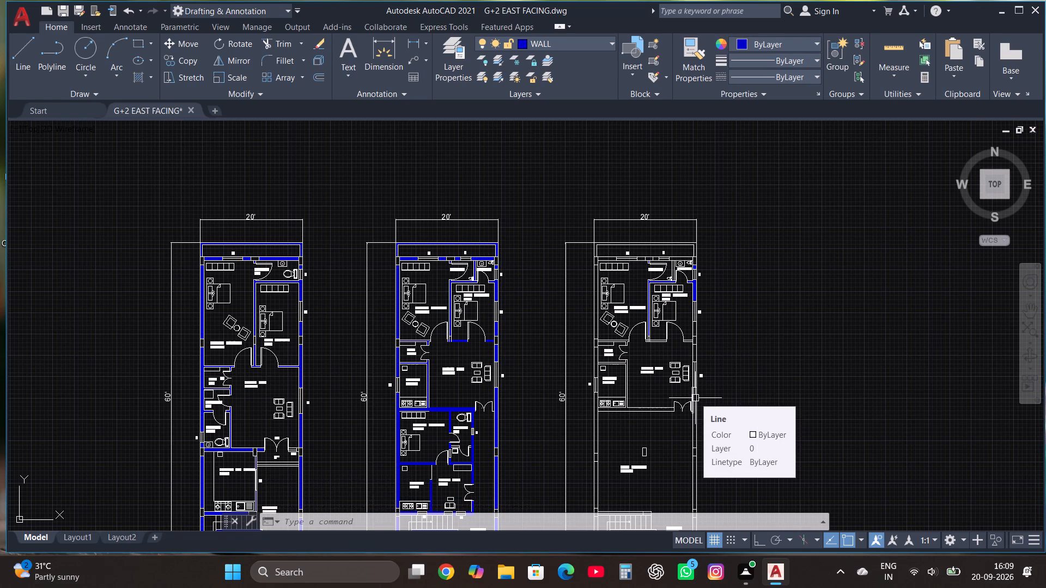
pyautogui.write('HAT')
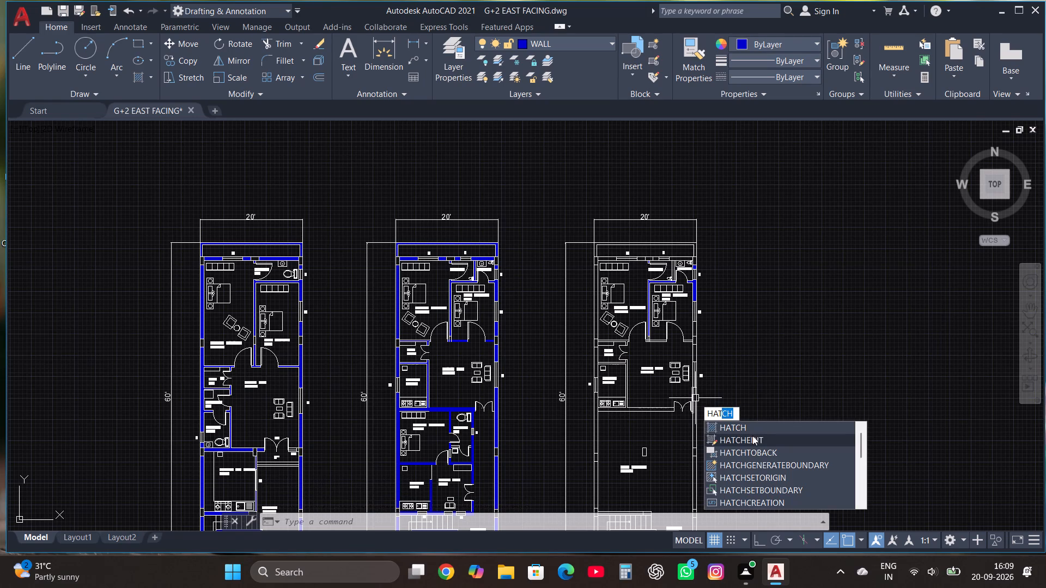
pyautogui.click(749, 427)
pyautogui.scroll(-1, 712, 354)
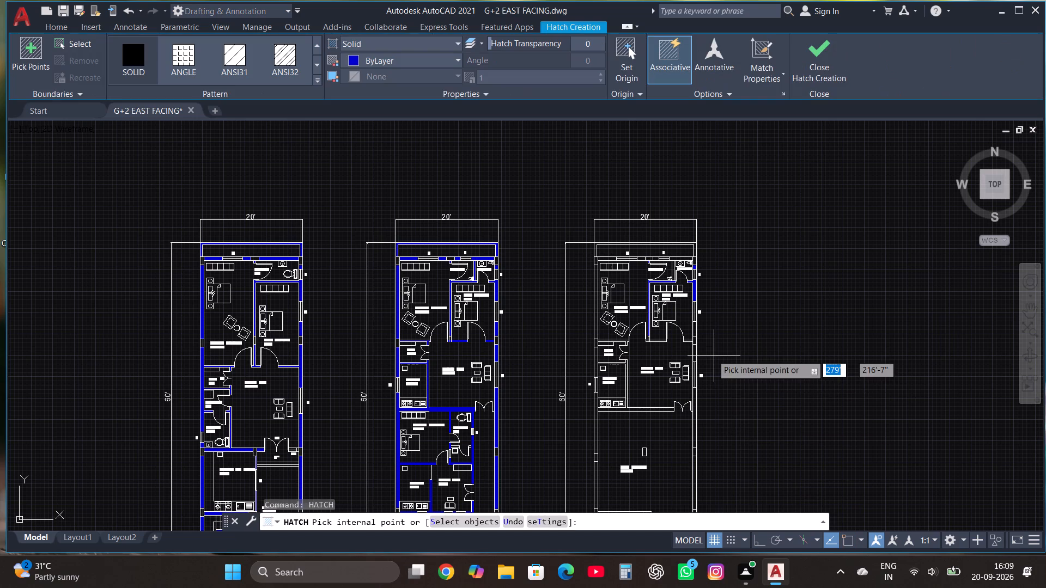
pyautogui.scroll(3, 661, 473)
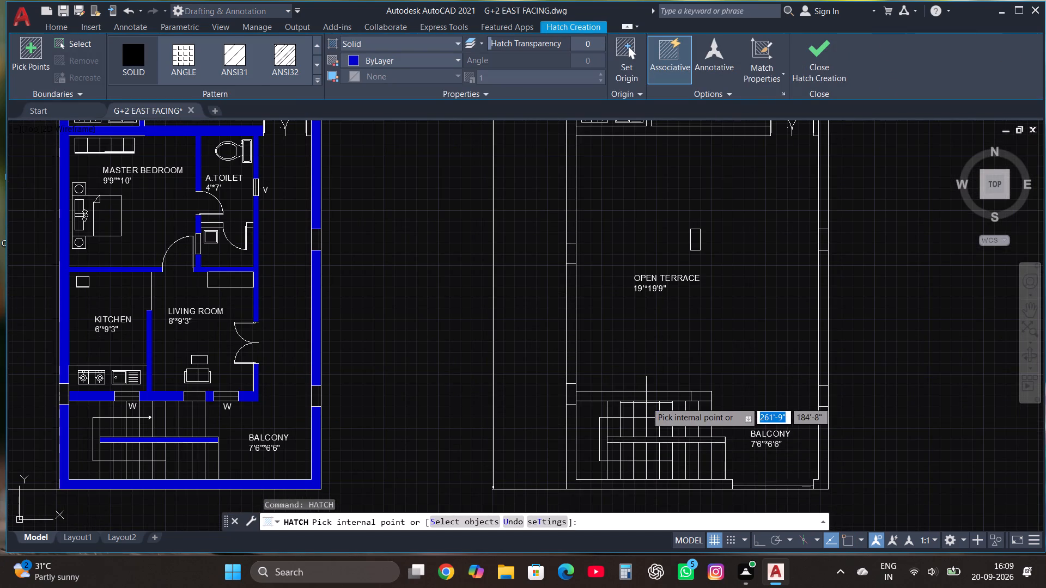
pyautogui.click(646, 396)
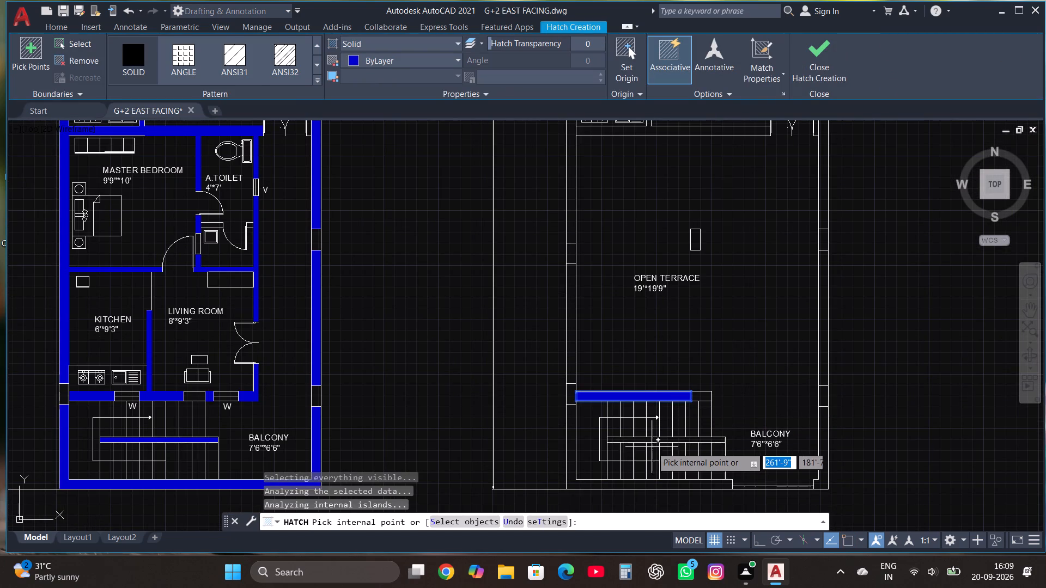
pyautogui.click(654, 440)
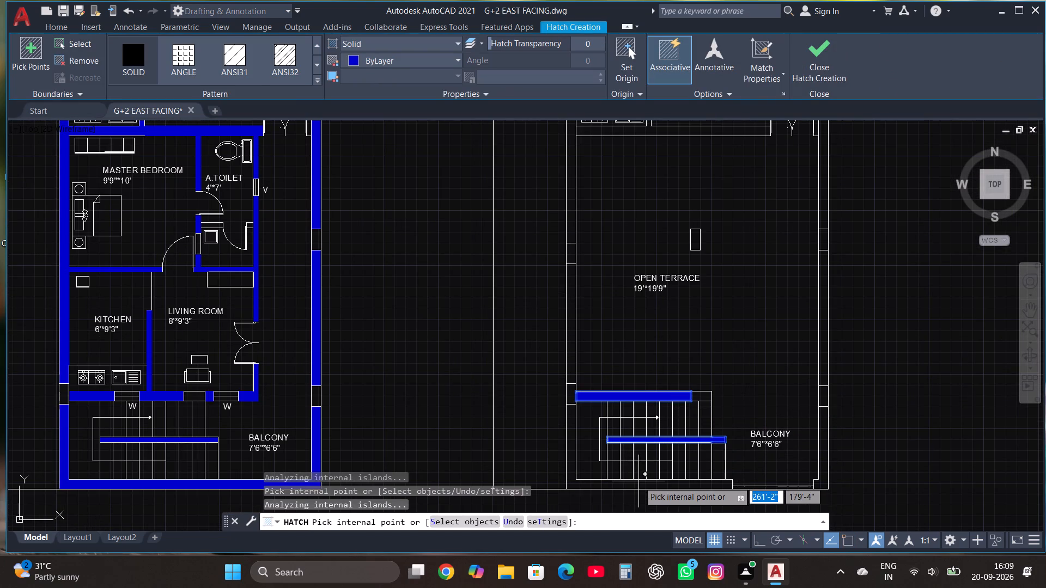
pyautogui.click(640, 483)
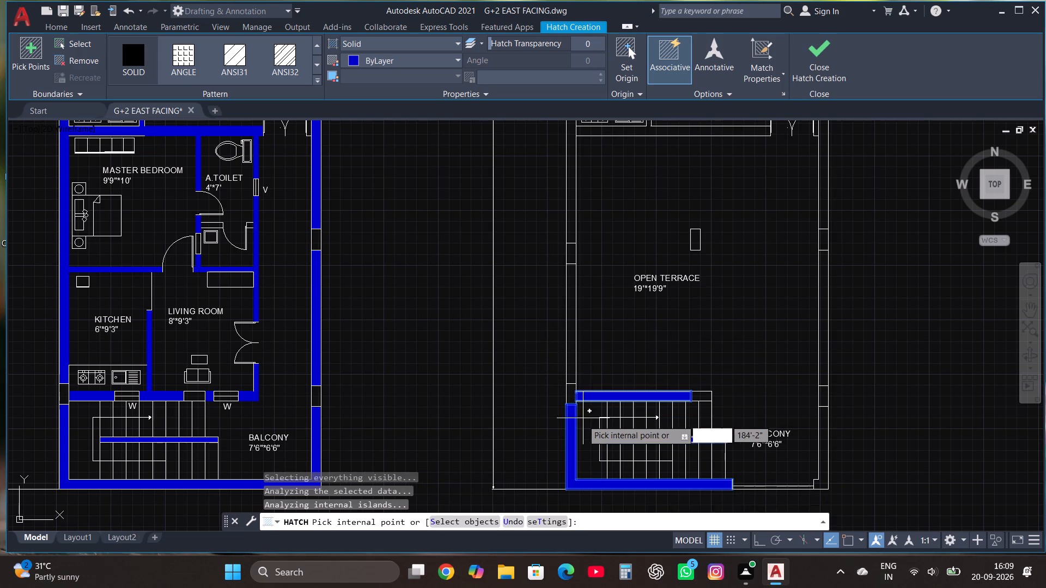
pyautogui.click(570, 354)
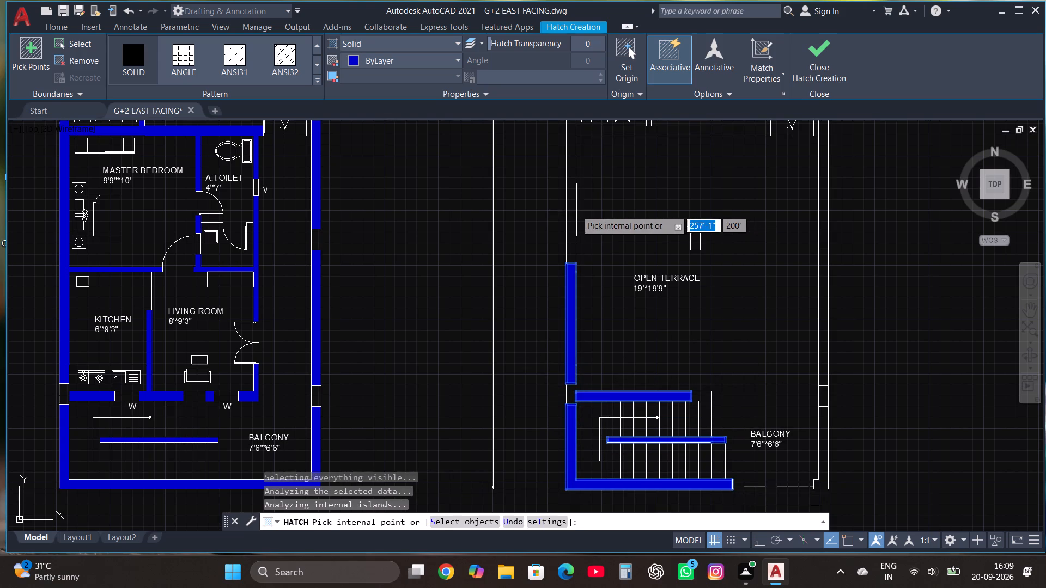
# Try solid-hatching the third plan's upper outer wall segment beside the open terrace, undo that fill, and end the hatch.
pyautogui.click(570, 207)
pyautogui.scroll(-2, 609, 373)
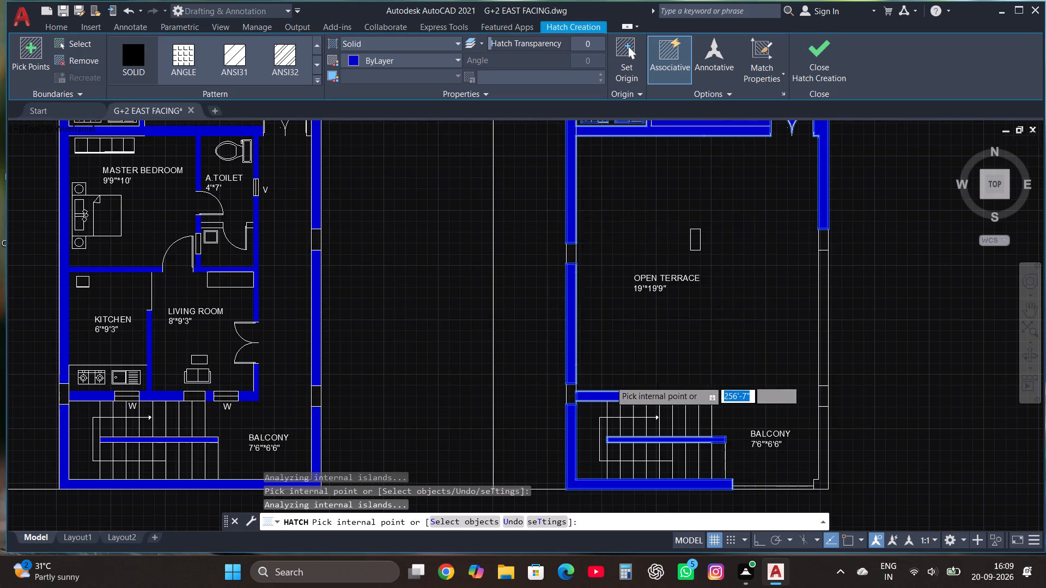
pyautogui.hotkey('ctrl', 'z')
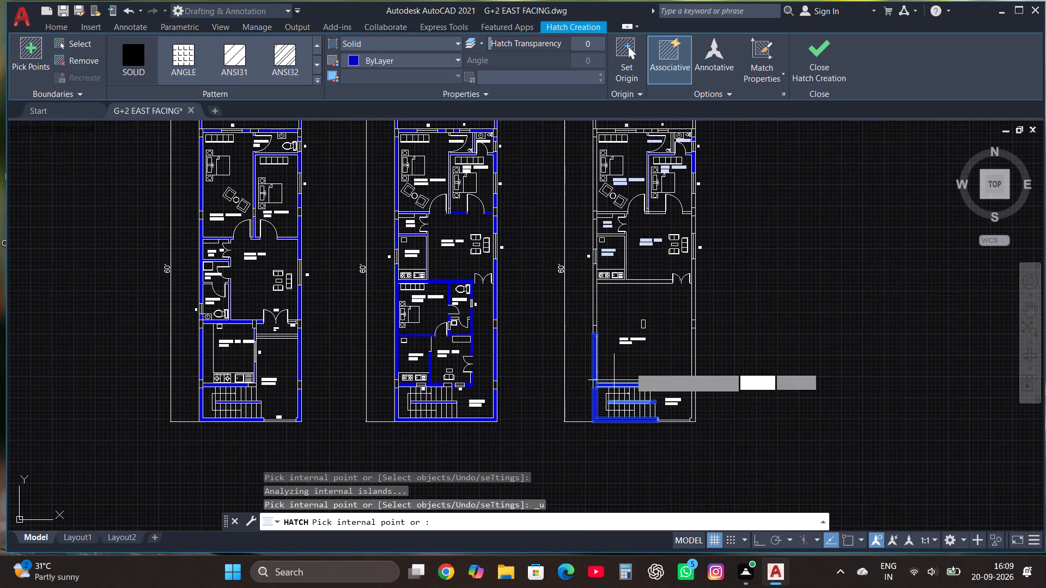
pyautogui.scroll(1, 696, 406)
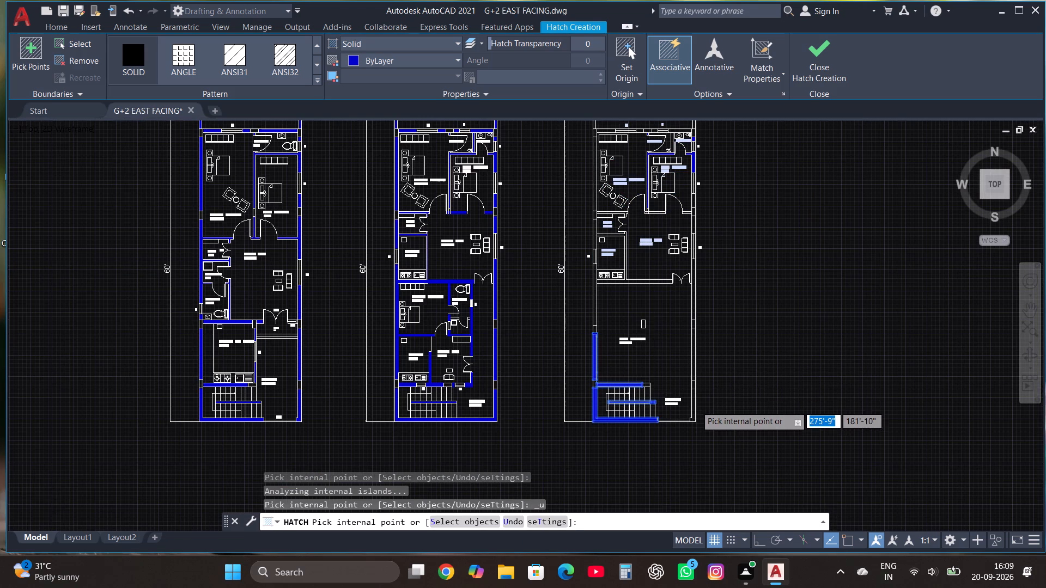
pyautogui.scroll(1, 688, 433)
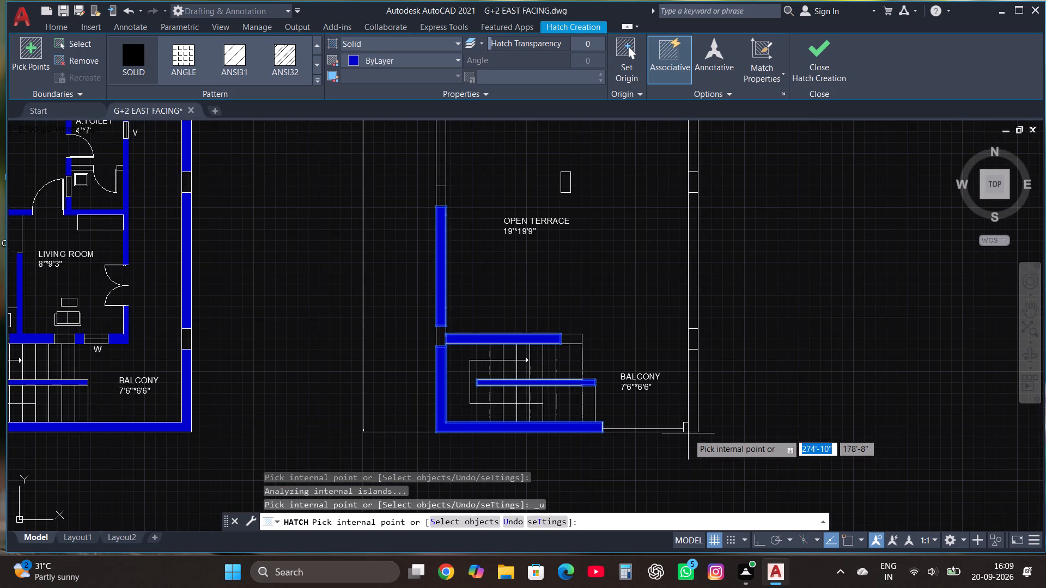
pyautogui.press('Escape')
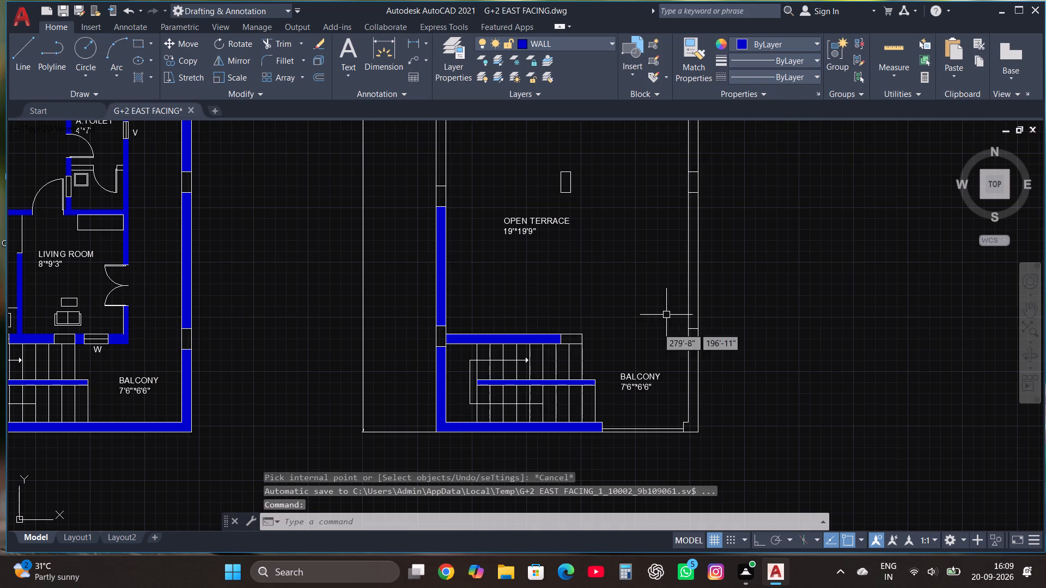
# Draw a line across the third plan's balcony opening, from the hatched wall's inner corner to the outer wall's inner corner.
pyautogui.scroll(-2, 551, 442)
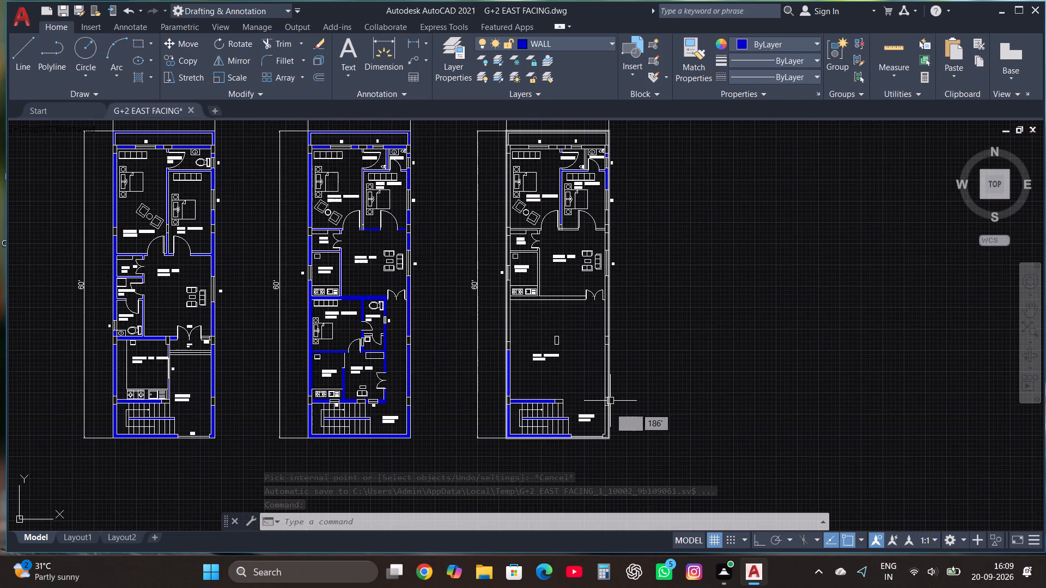
pyautogui.scroll(2, 593, 464)
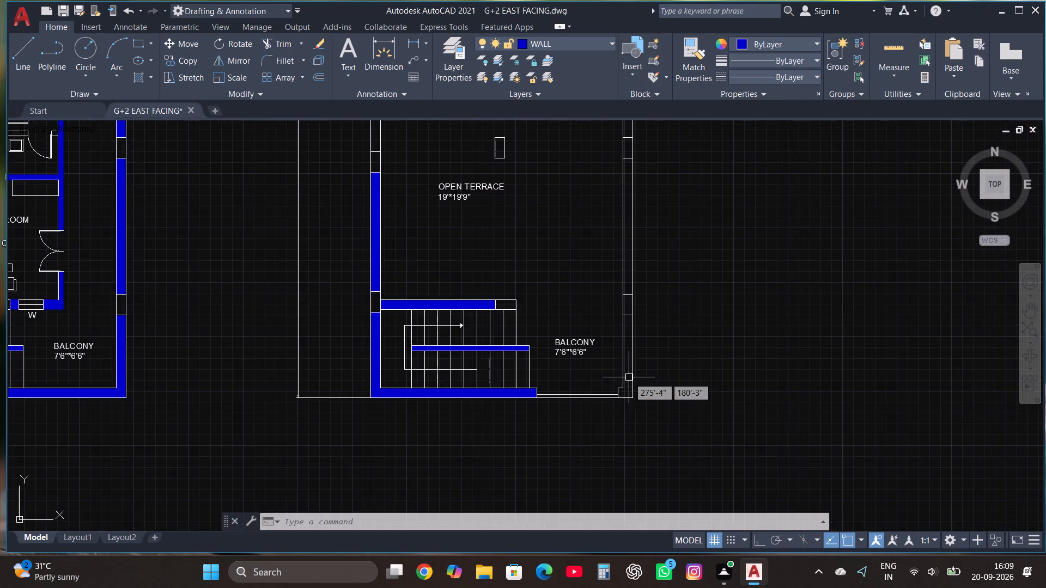
pyautogui.scroll(1, 629, 376)
pyautogui.click(22, 53)
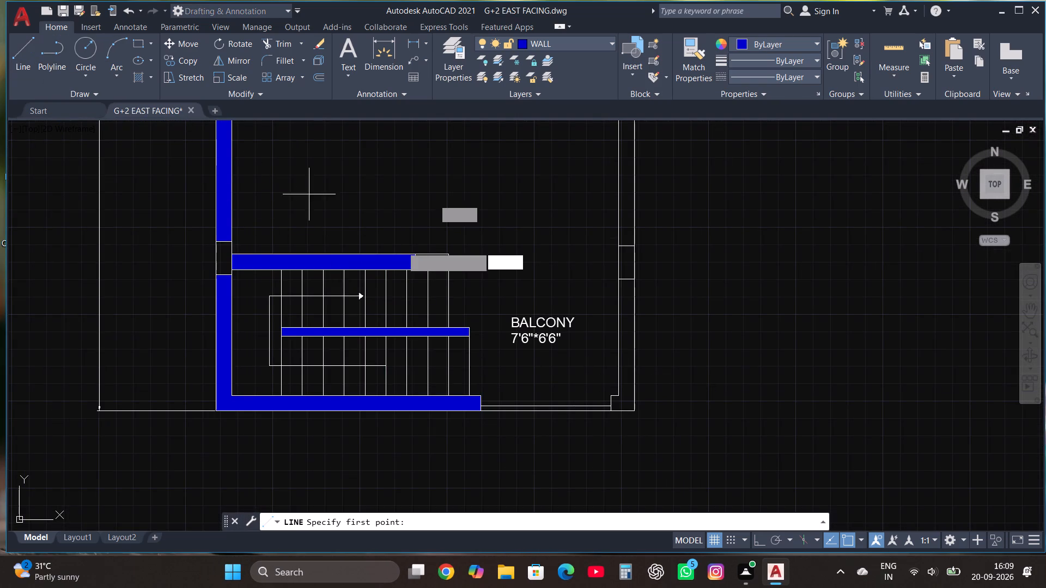
pyautogui.click(478, 396)
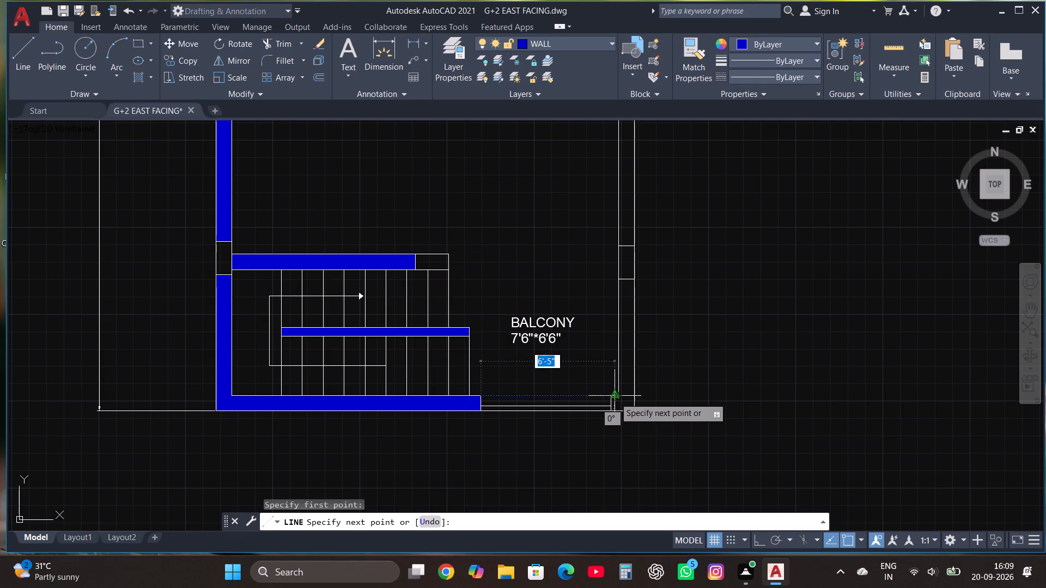
pyautogui.click(621, 397)
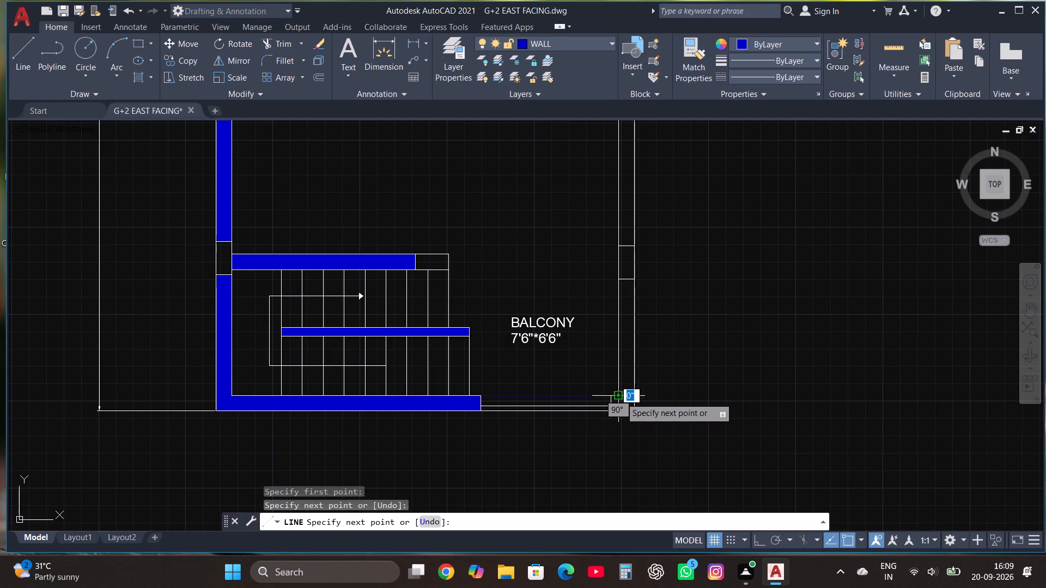
pyautogui.press('Escape')
# Delete the short wall-end line and the thin opening line at the third plan's balcony edge.
pyautogui.click(610, 402)
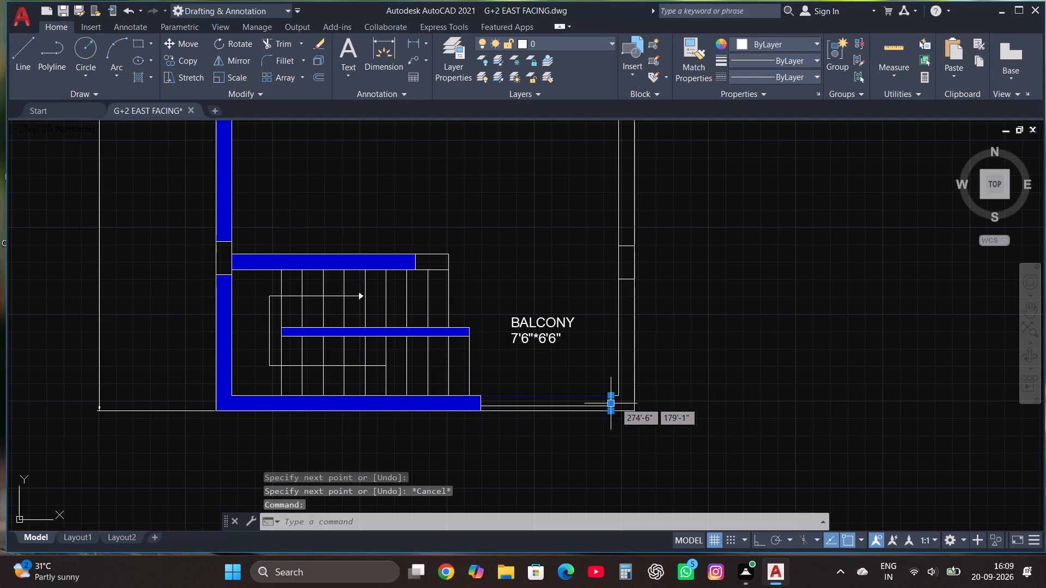
pyautogui.press('Delete')
pyautogui.click(559, 405)
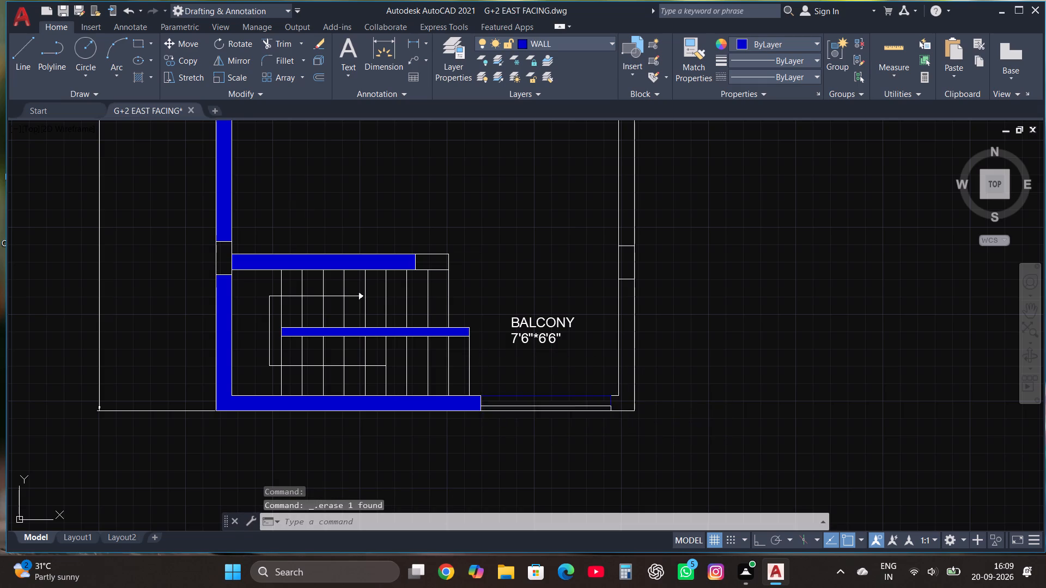
pyautogui.press('Delete')
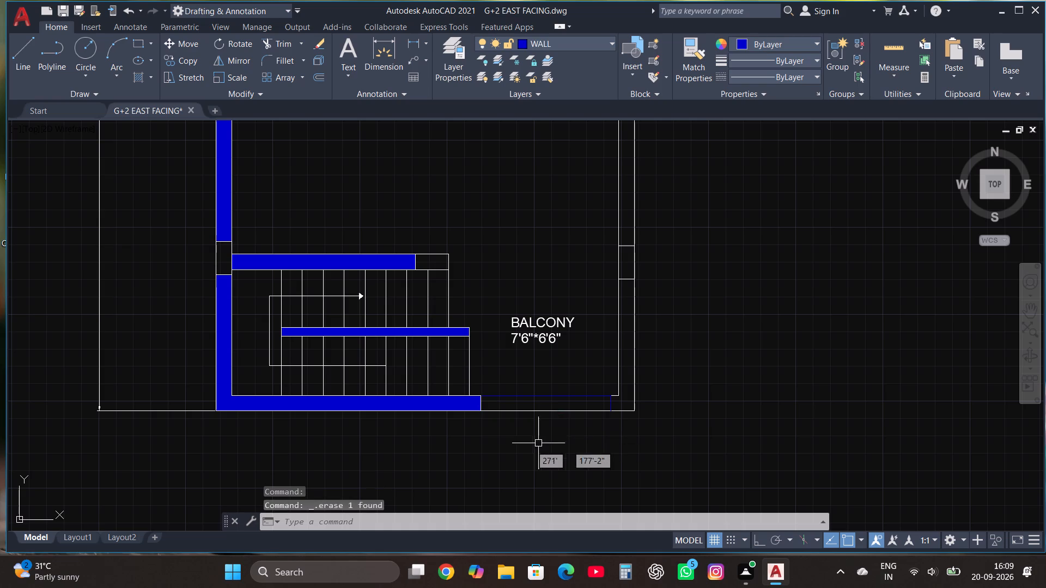
# Solid-hatch the third plan's south balcony wall strip and the east outer wall segment at the balcony corner.
pyautogui.write('HAT')
pyautogui.click(596, 217)
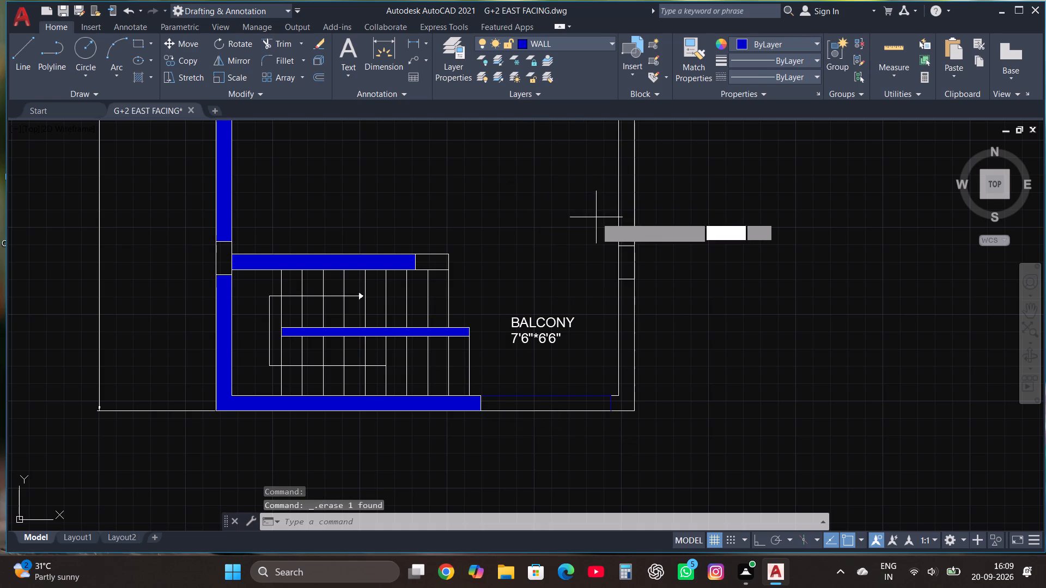
pyautogui.click(550, 400)
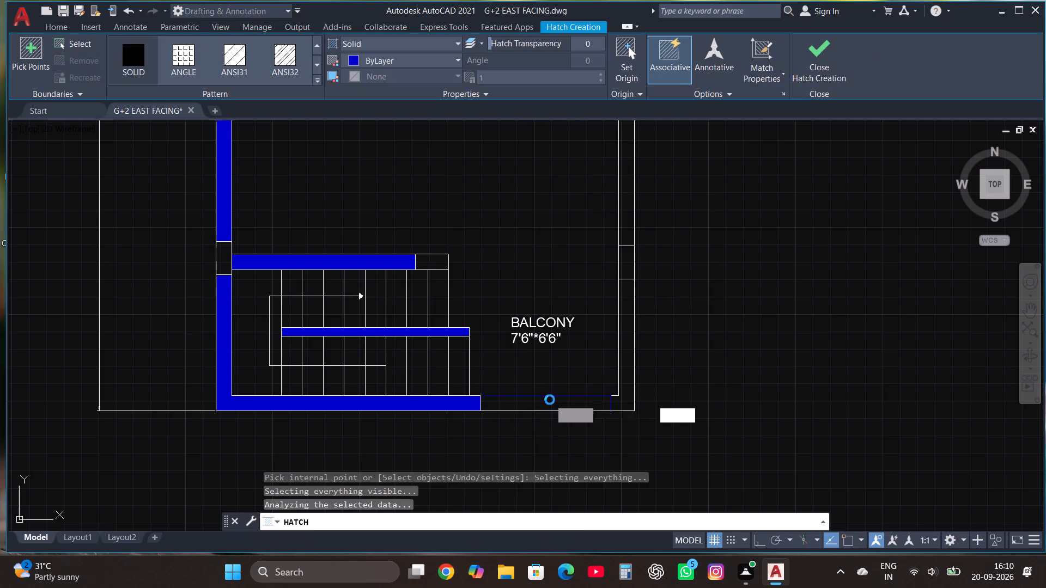
pyautogui.click(625, 389)
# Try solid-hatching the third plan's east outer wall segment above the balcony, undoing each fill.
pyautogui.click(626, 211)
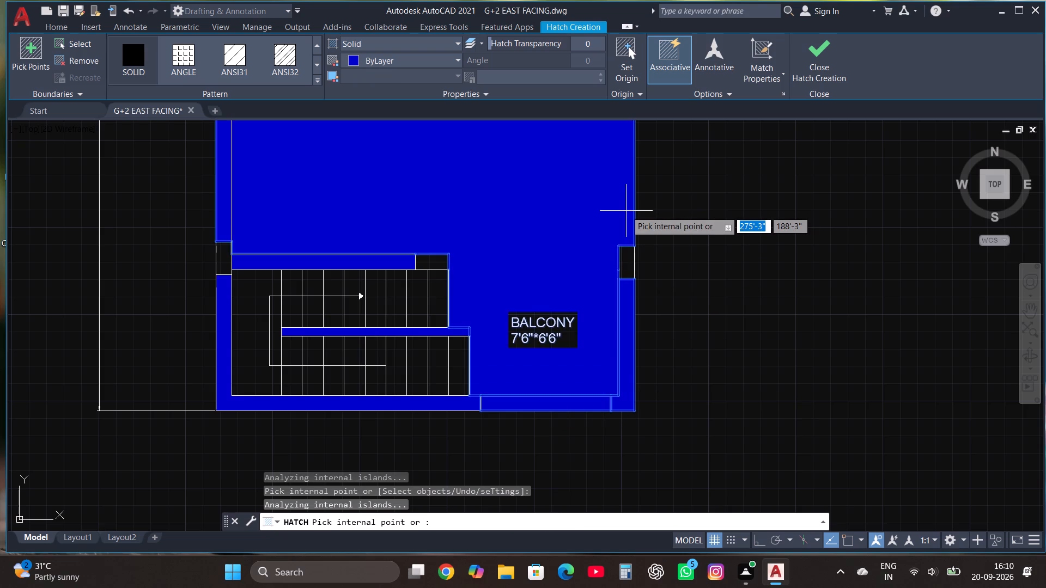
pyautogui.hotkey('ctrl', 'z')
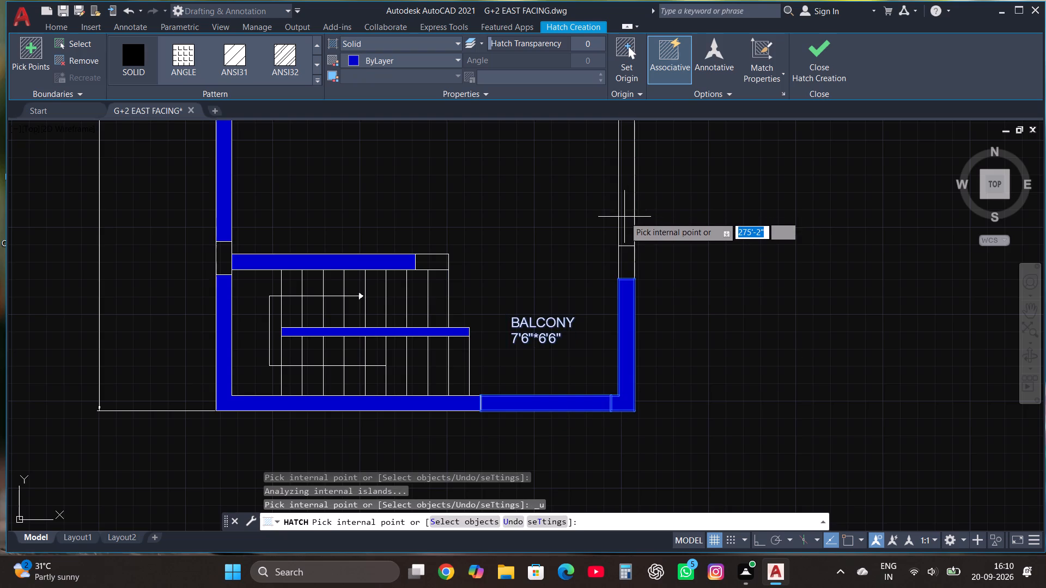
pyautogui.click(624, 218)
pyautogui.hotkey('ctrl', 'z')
# Solid-hatch the third plan's west outer wall segment running from the kitchen counter down beside the open terrace.
pyautogui.scroll(-2, 586, 400)
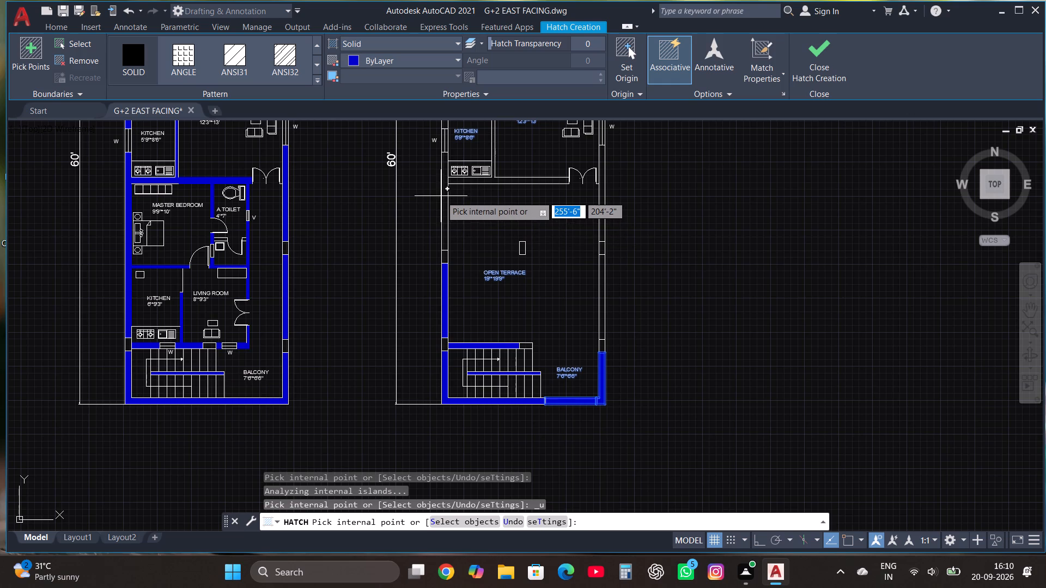
pyautogui.click(446, 200)
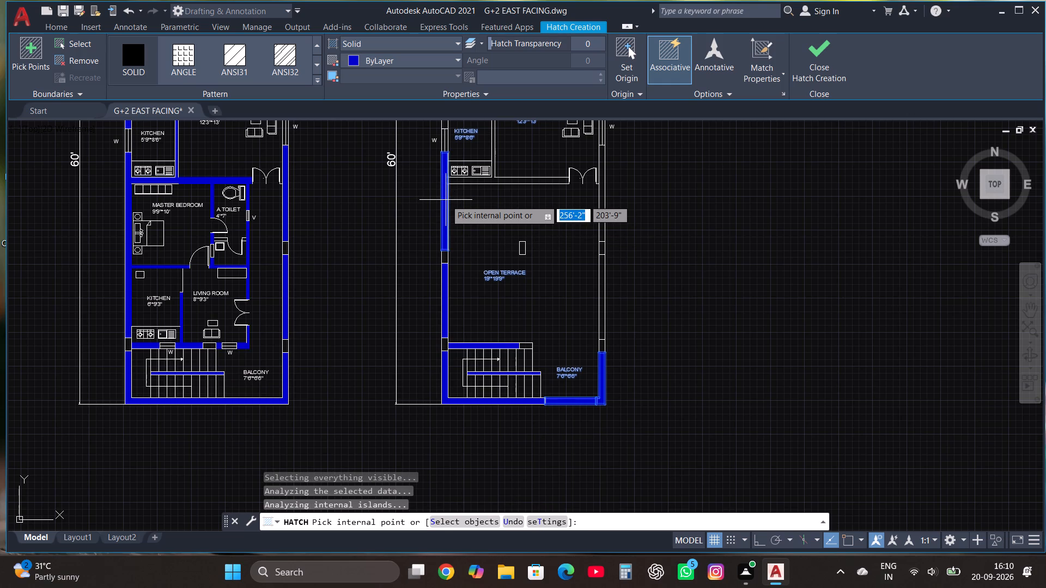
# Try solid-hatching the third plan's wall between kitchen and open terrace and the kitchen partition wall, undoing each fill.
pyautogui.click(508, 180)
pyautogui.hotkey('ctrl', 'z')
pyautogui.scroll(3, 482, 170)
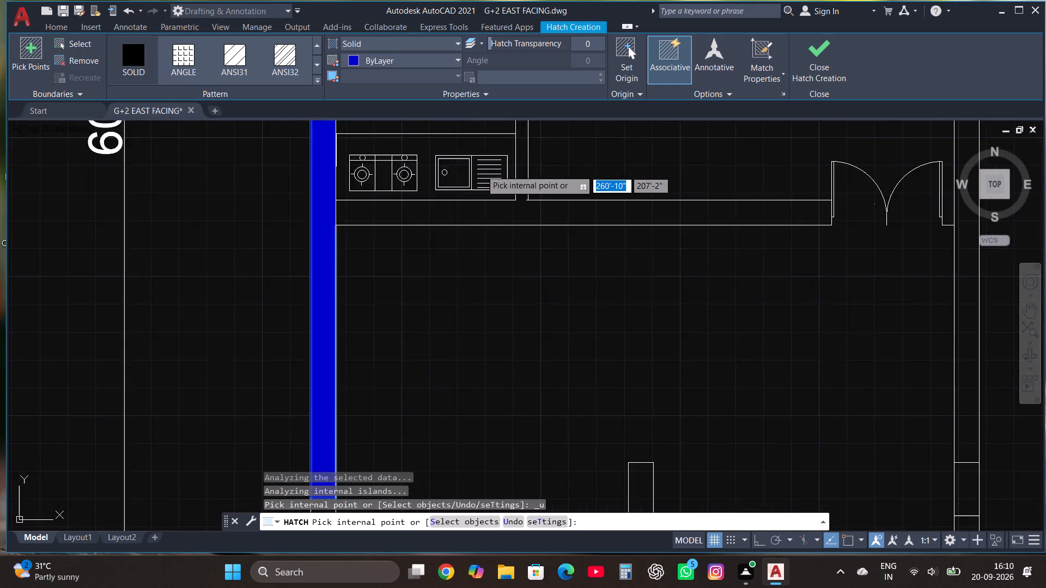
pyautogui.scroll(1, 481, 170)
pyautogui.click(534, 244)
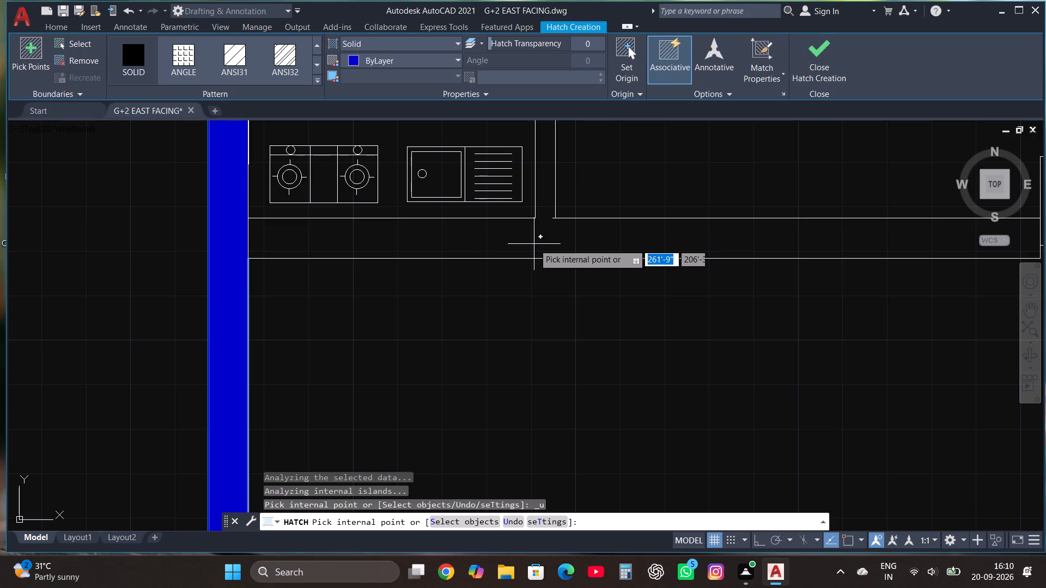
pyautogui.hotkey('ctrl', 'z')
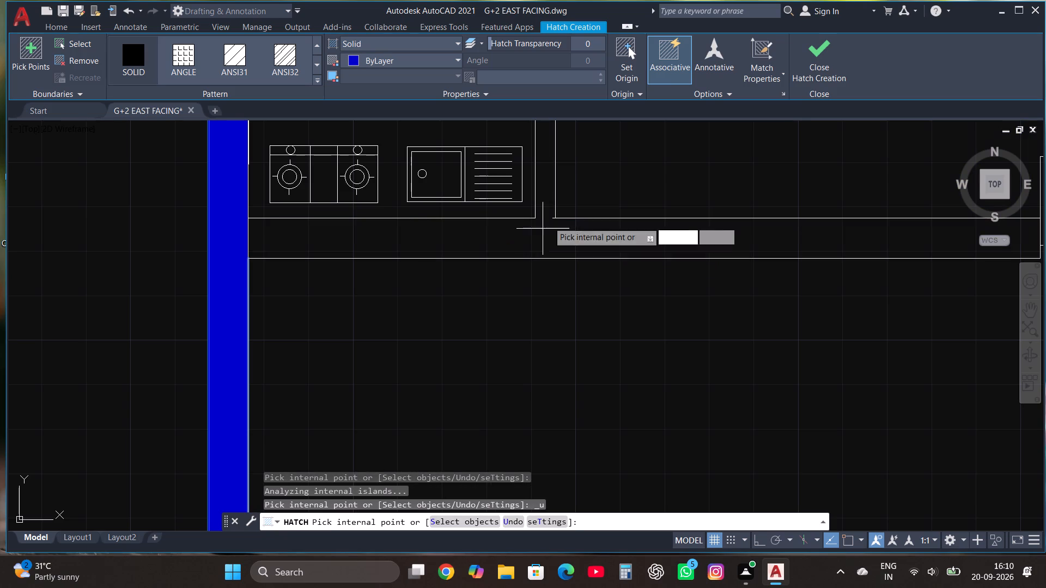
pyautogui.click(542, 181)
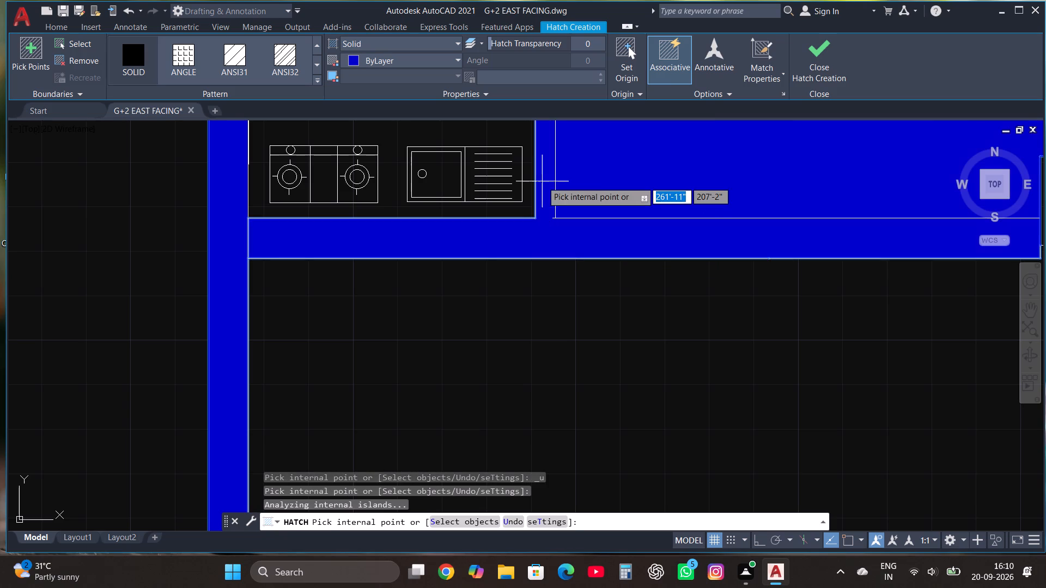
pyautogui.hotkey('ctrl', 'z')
# Solid-hatch the third plan's two east outer wall segments beside the open terrace, above and below the small wall opening.
pyautogui.scroll(-2, 538, 231)
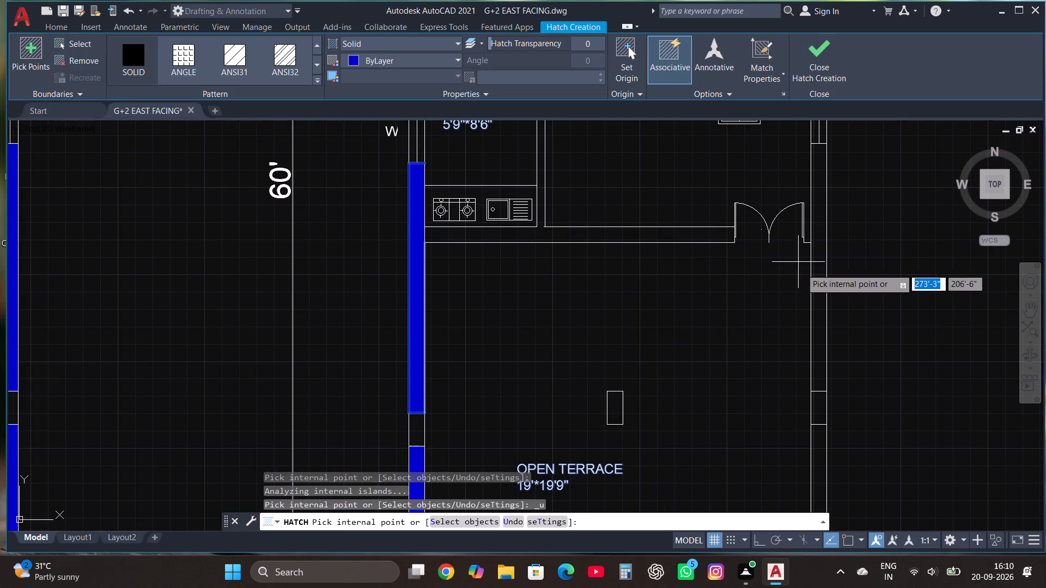
pyautogui.click(819, 296)
pyautogui.scroll(-1, 824, 321)
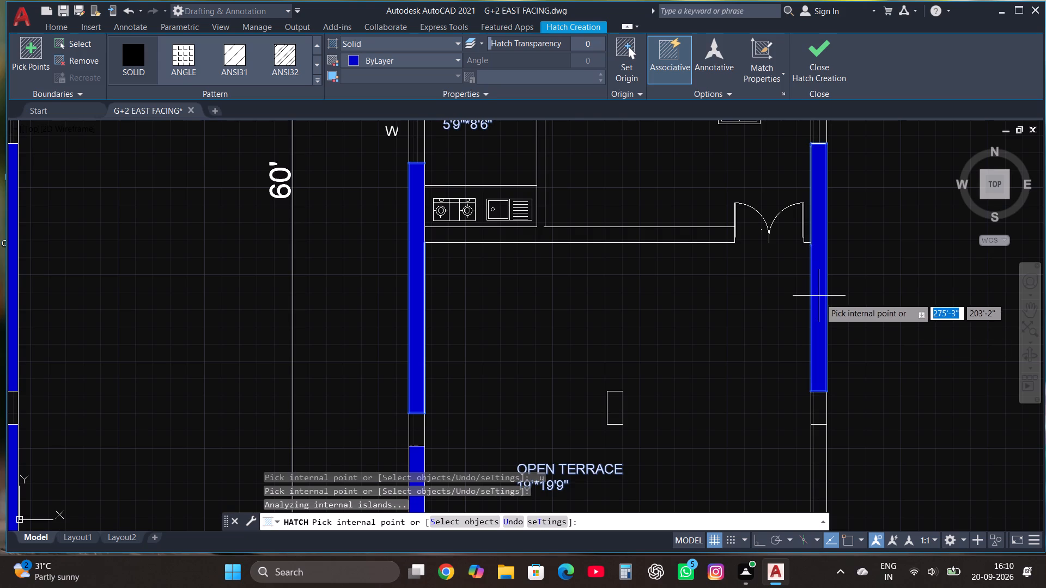
pyautogui.scroll(-1, 825, 328)
pyautogui.scroll(1, 814, 431)
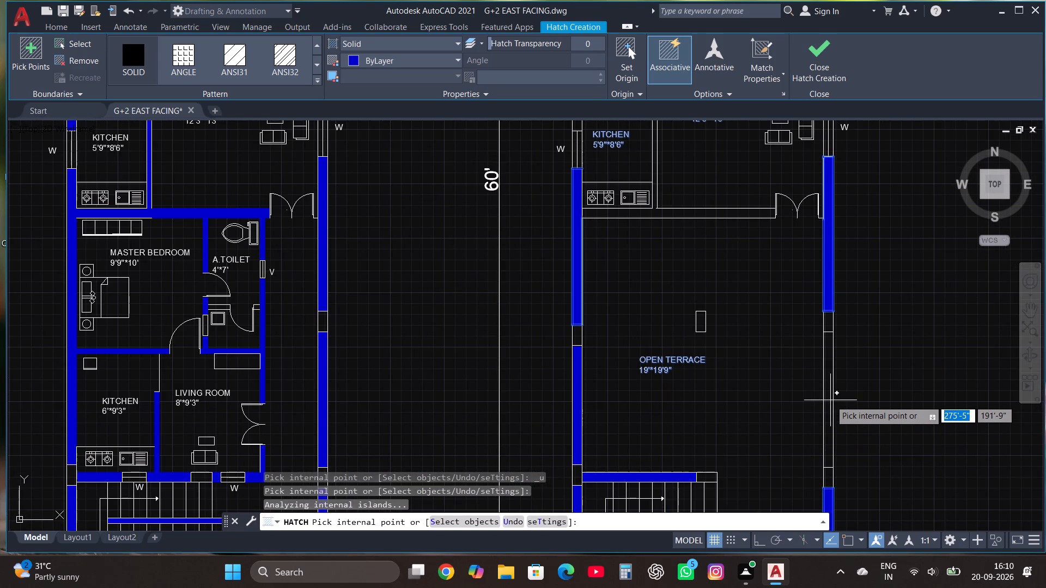
pyautogui.click(830, 400)
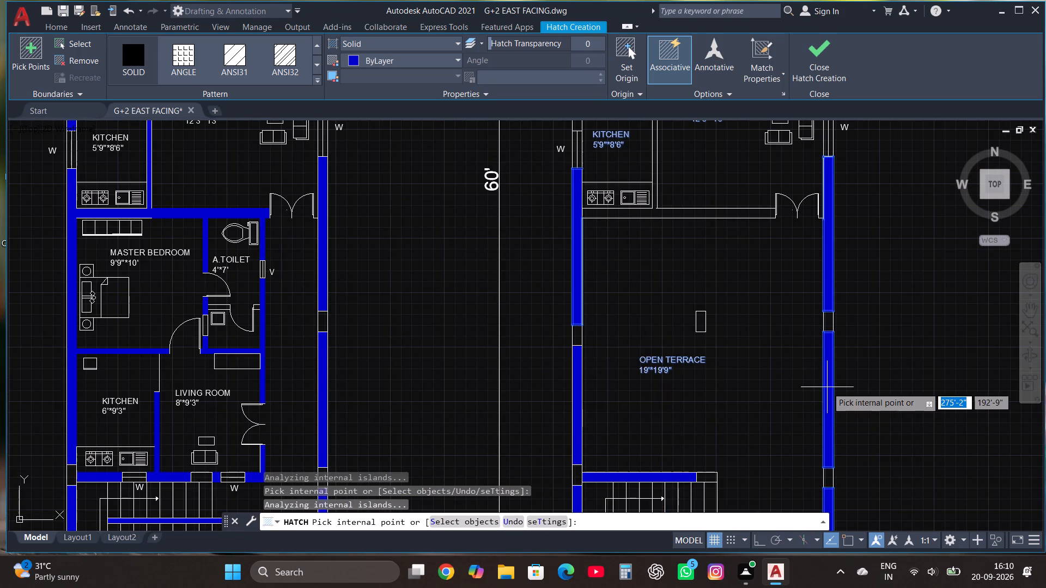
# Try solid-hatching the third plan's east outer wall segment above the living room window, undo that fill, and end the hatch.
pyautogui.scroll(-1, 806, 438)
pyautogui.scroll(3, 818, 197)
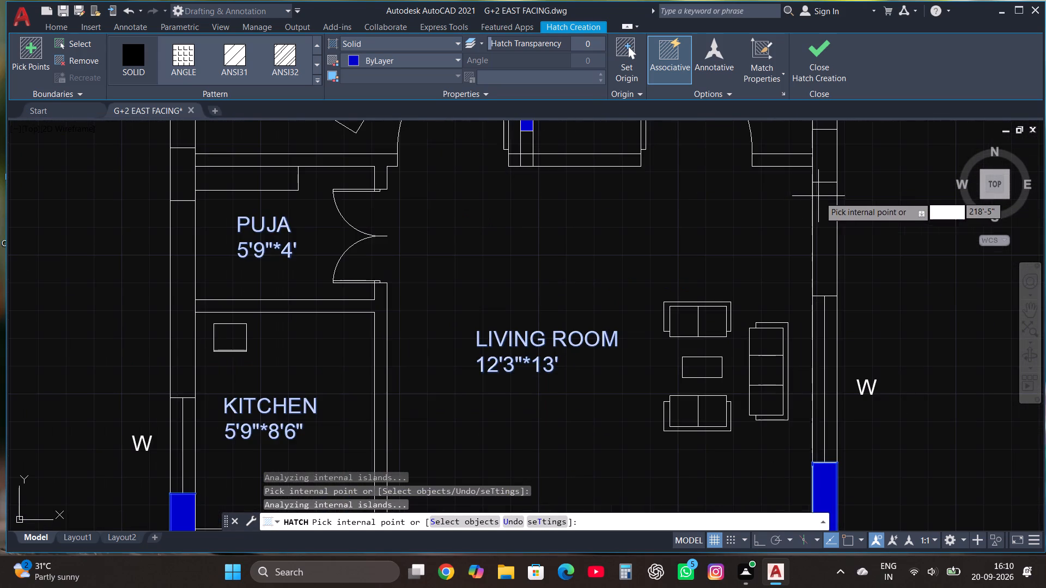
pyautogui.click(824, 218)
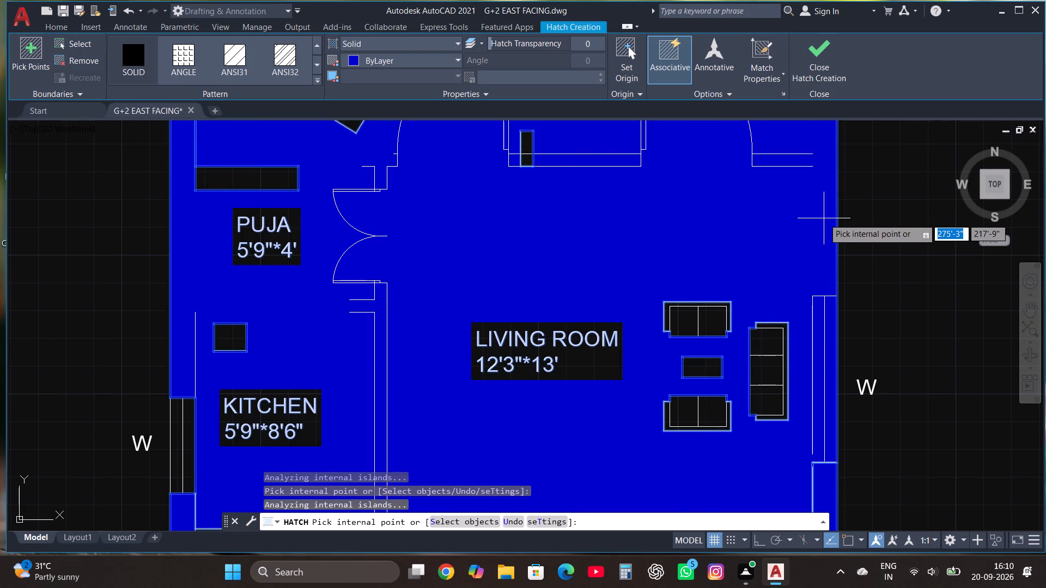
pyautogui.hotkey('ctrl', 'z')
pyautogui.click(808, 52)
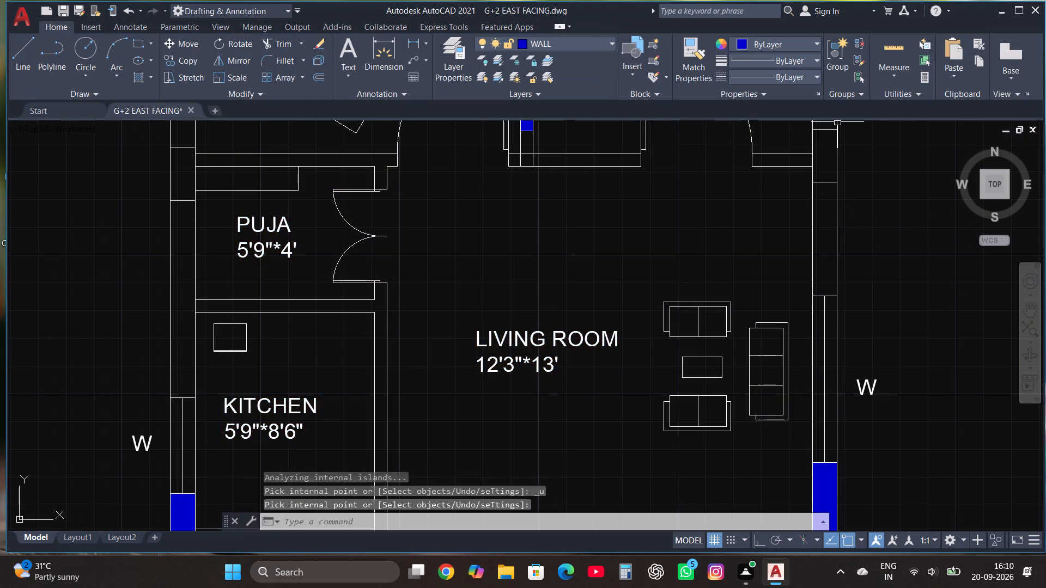
# Solid-hatch the third plan's four north wall segments between the window and ventilator openings of the master bedroom and toilets.
pyautogui.scroll(-3, 675, 325)
pyautogui.write('HAT')
pyautogui.click(786, 391)
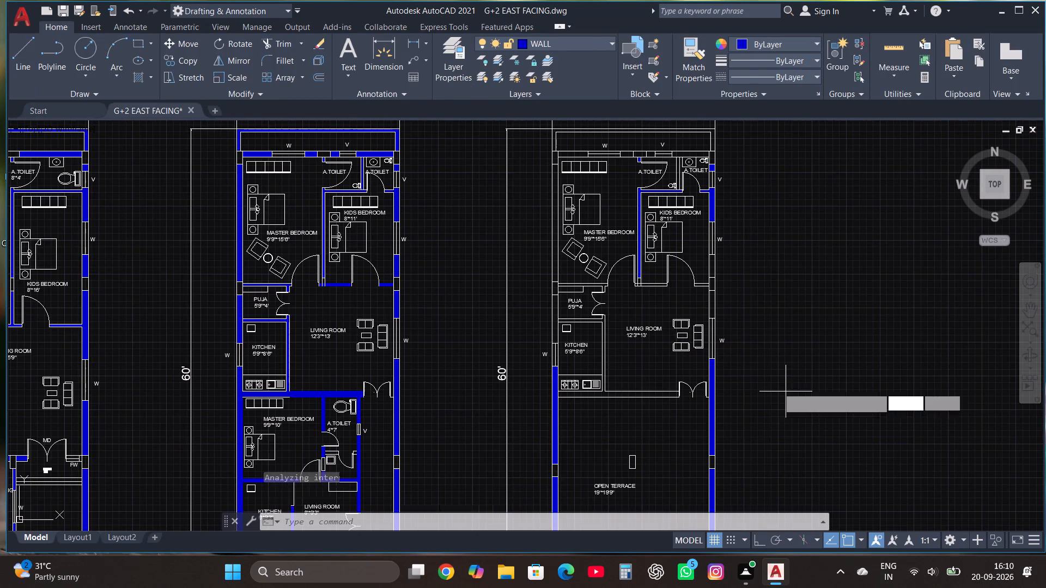
pyautogui.scroll(6, 571, 145)
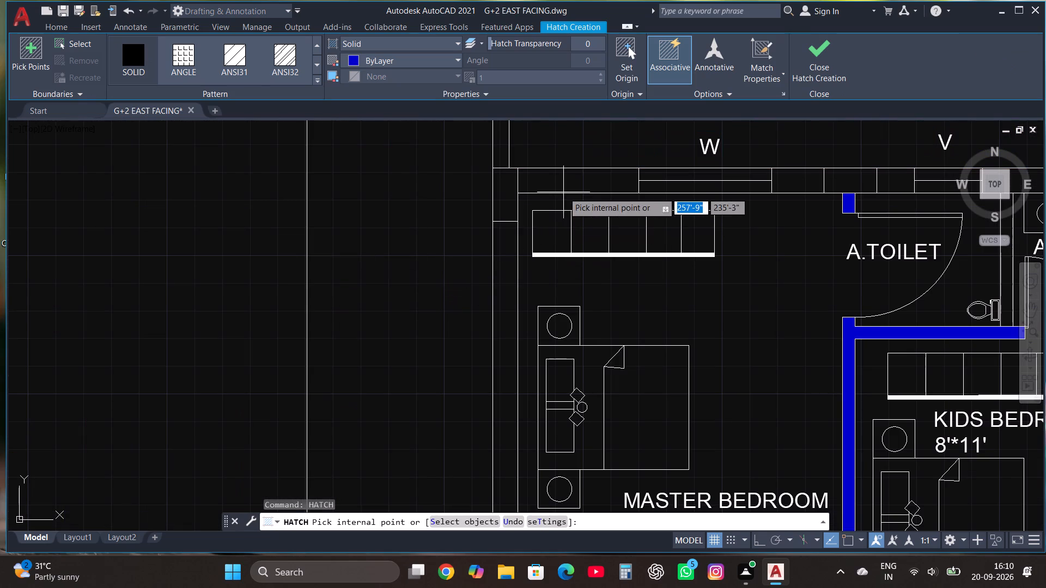
pyautogui.click(563, 184)
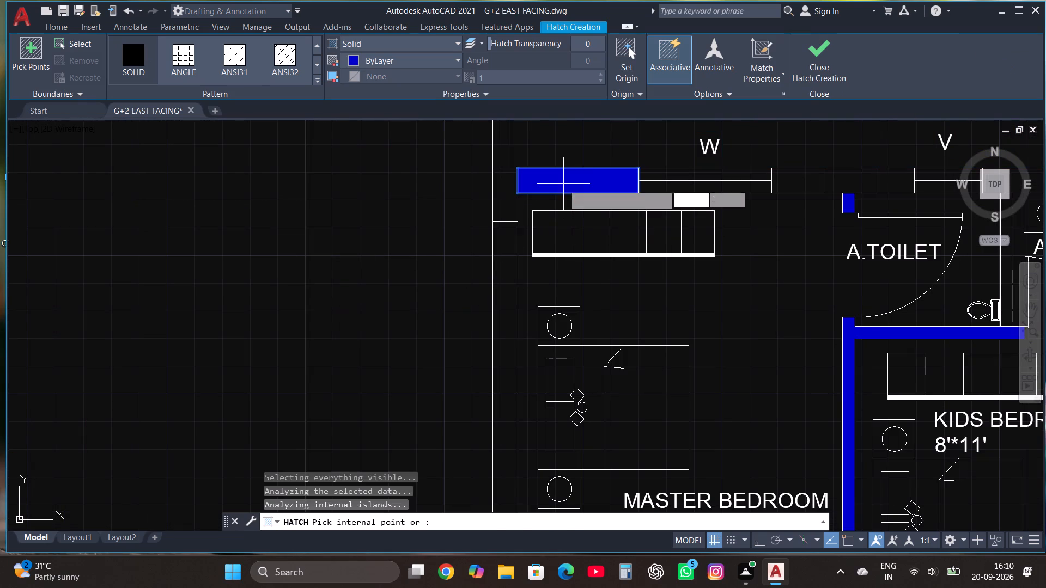
pyautogui.click(790, 187)
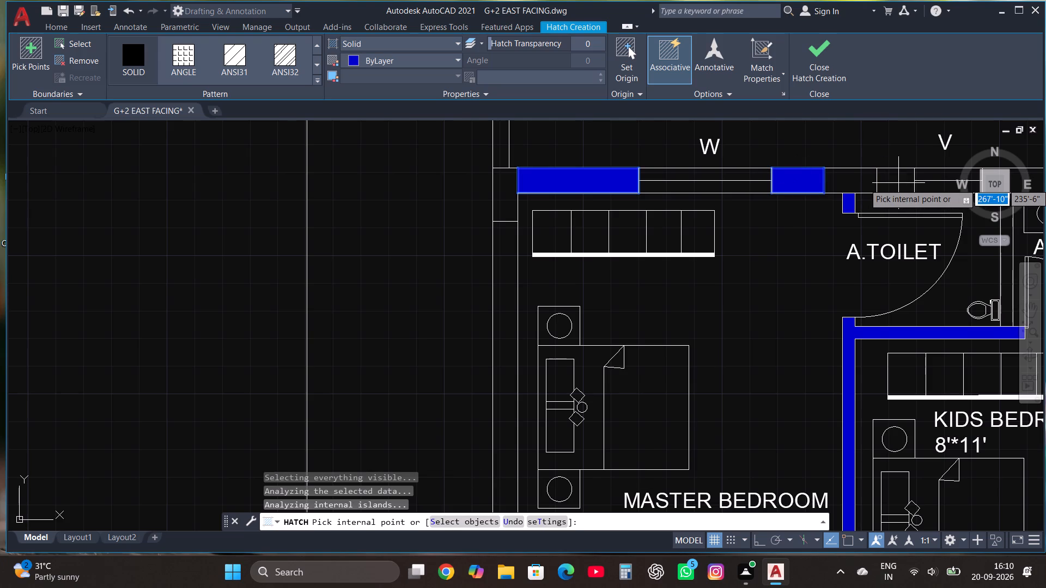
pyautogui.click(897, 183)
pyautogui.scroll(-3, 773, 226)
pyautogui.scroll(2, 864, 206)
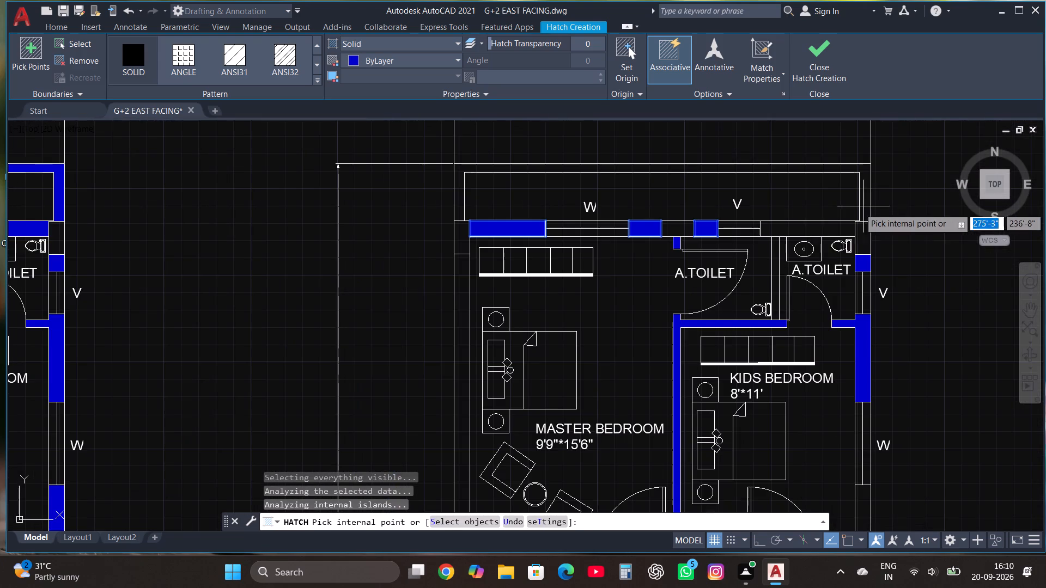
pyautogui.click(809, 225)
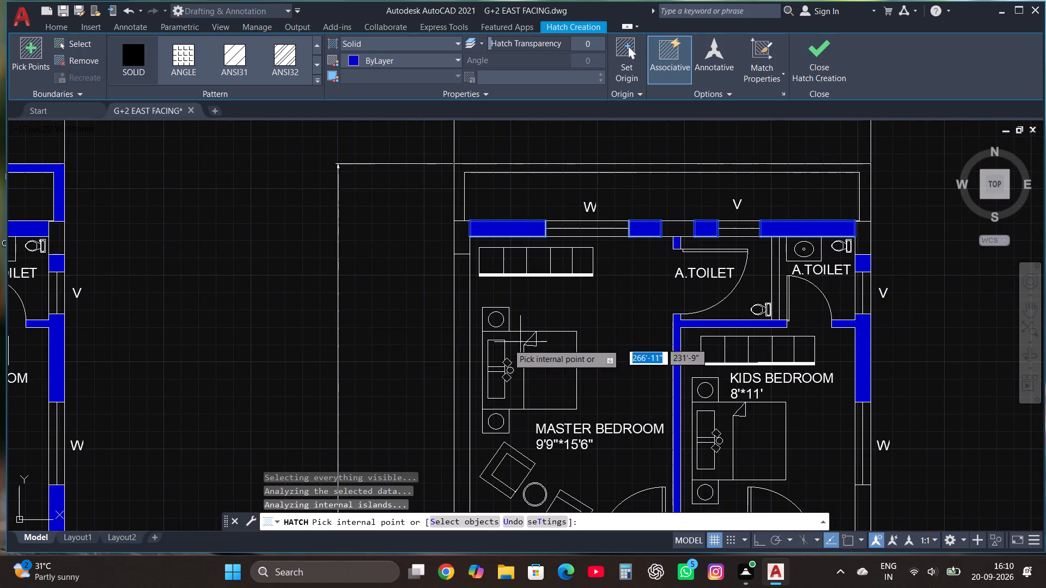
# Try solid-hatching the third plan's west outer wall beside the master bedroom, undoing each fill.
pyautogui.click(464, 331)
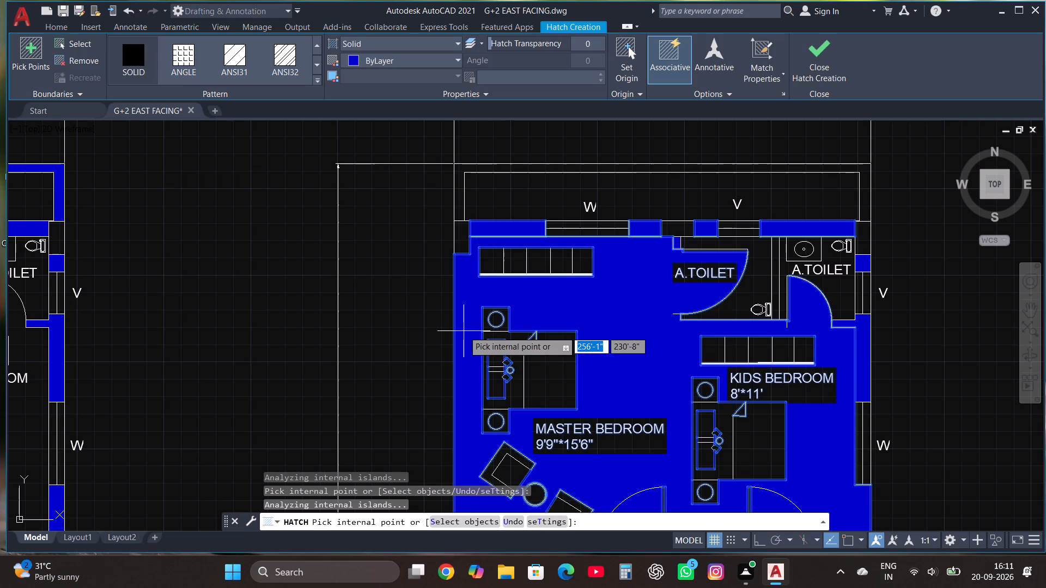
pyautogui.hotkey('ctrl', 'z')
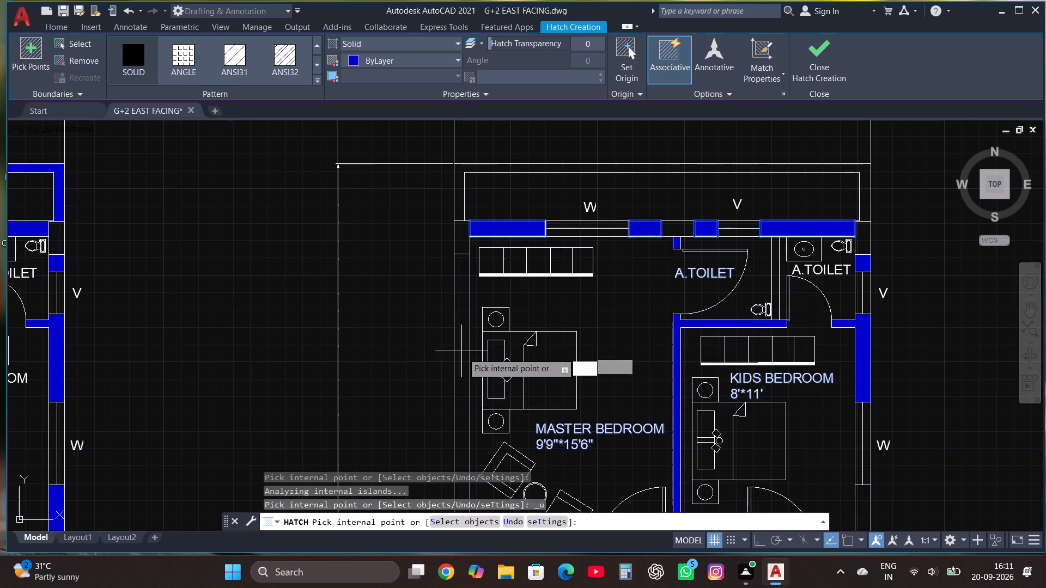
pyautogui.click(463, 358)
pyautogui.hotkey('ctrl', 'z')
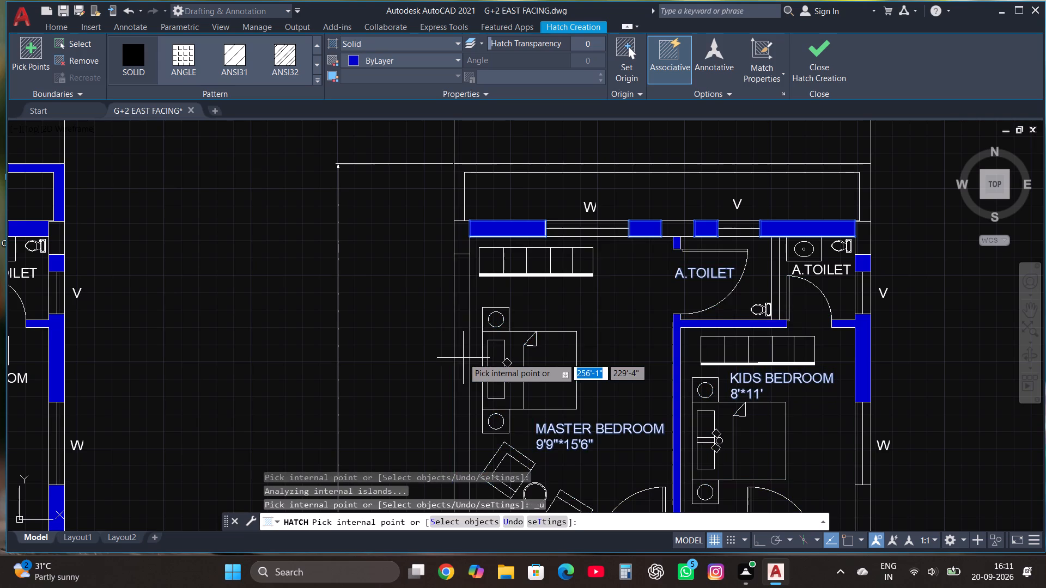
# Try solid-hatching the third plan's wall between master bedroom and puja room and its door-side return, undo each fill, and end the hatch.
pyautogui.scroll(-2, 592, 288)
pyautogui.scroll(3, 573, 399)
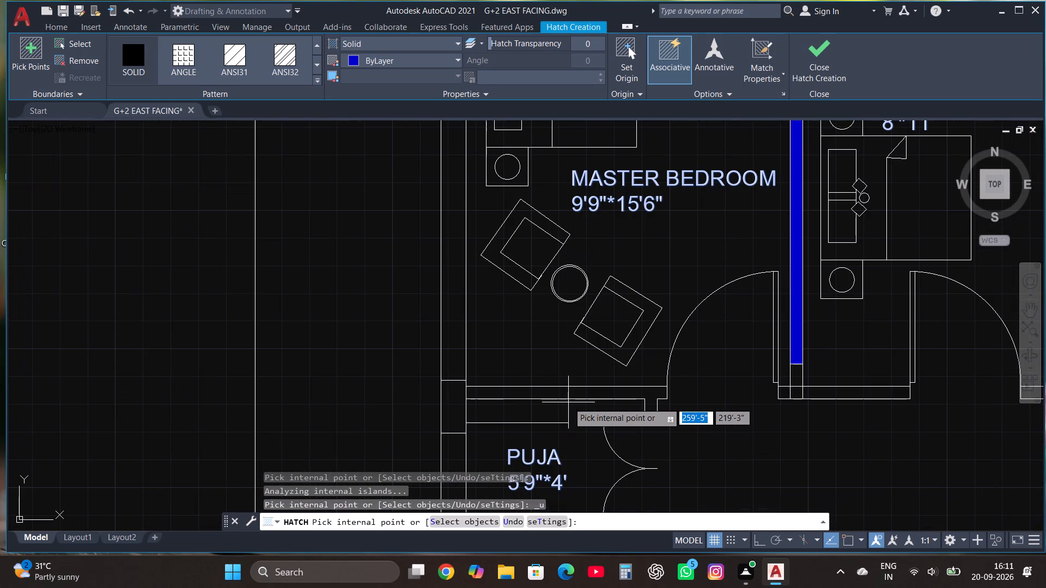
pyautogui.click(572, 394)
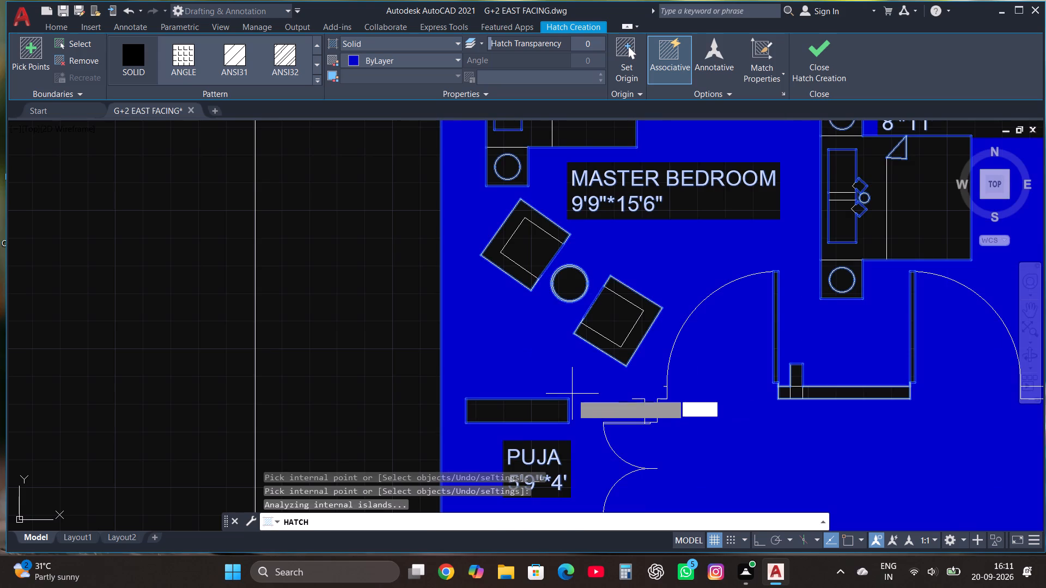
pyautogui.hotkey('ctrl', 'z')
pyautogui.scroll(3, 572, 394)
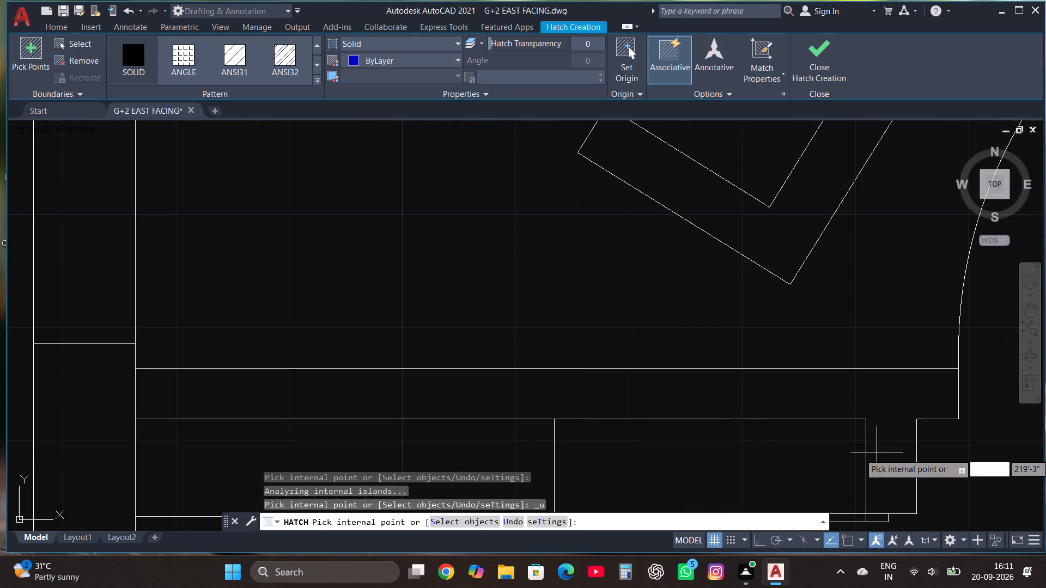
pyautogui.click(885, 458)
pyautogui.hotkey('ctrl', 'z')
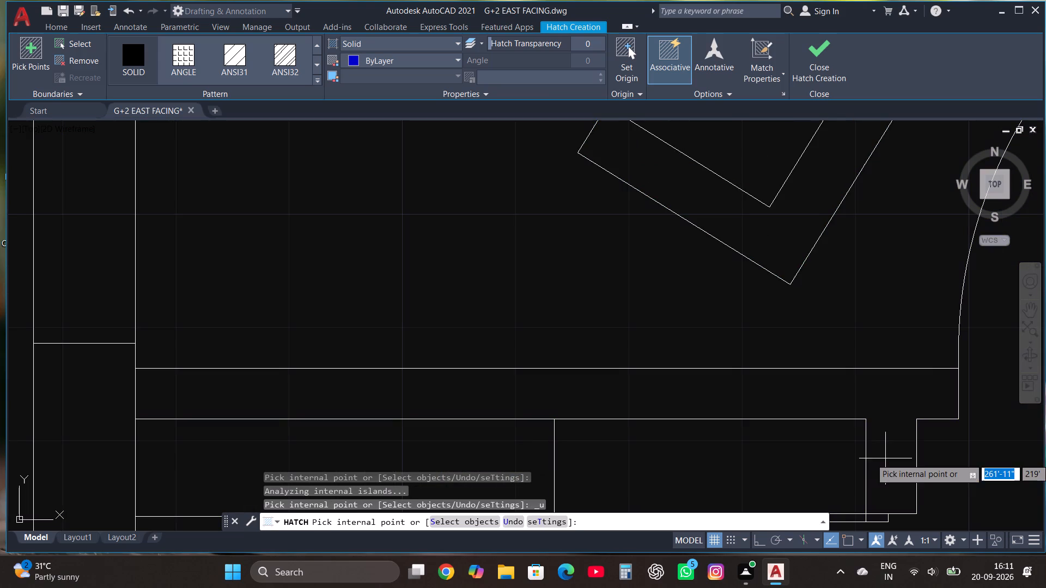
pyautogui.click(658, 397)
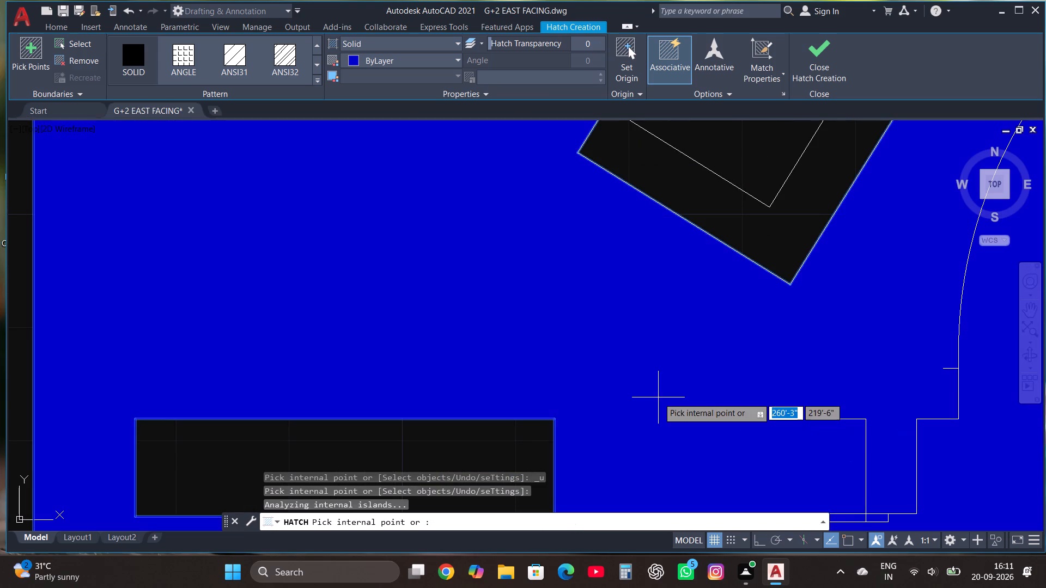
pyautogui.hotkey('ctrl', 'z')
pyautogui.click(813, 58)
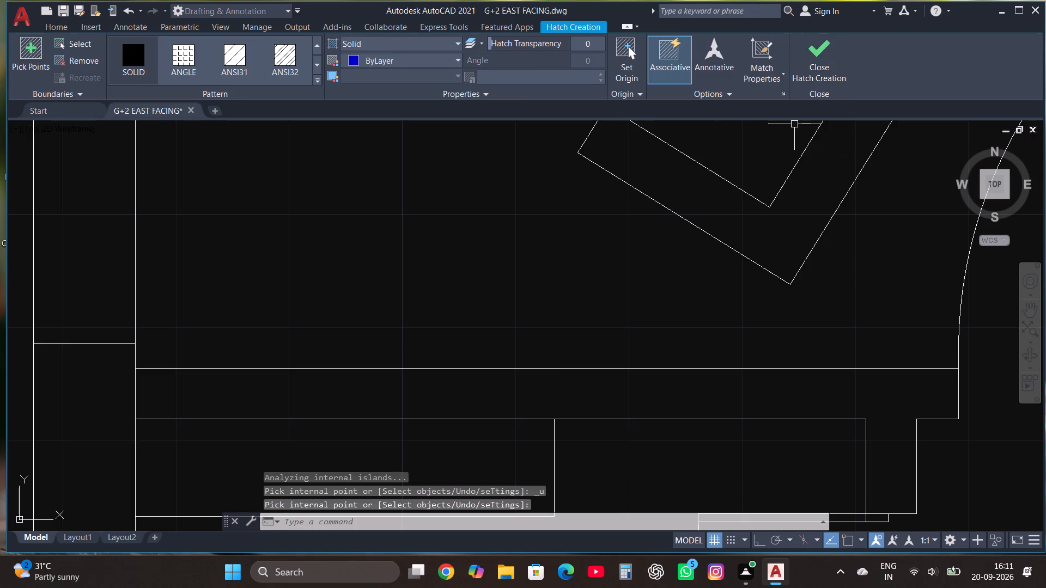
# Solid-hatch the third plan's west outer wall segment beside the puja room and kitchen, up to the kitchen window.
pyautogui.scroll(-3, 563, 292)
pyautogui.scroll(-1, 585, 341)
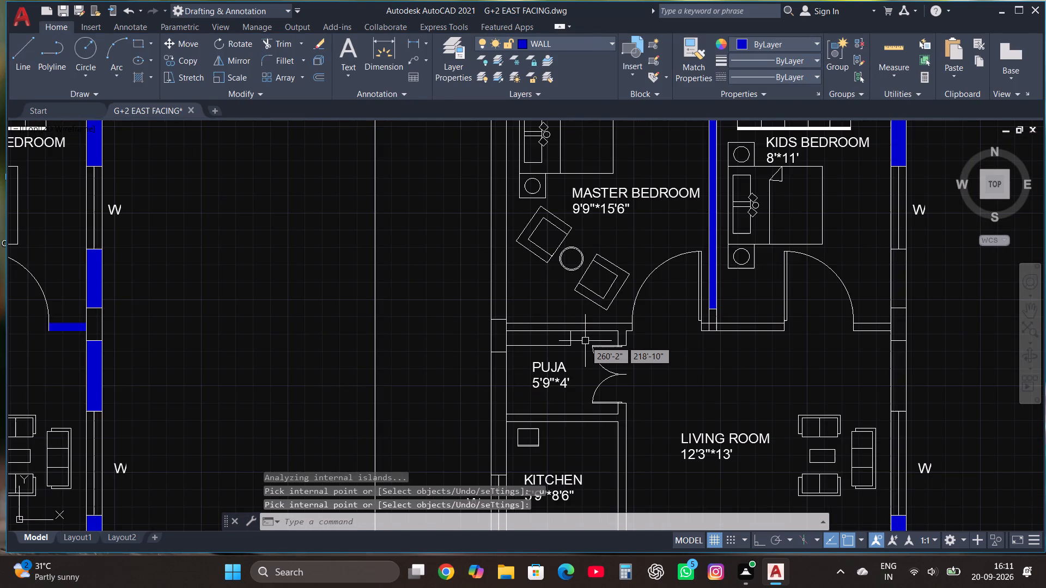
pyautogui.write('HAT')
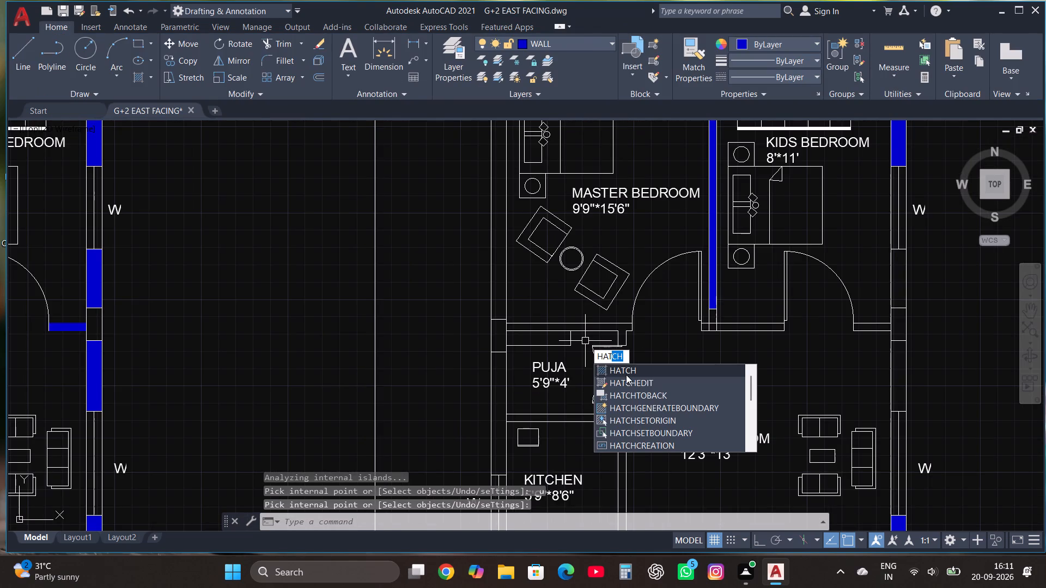
pyautogui.click(626, 369)
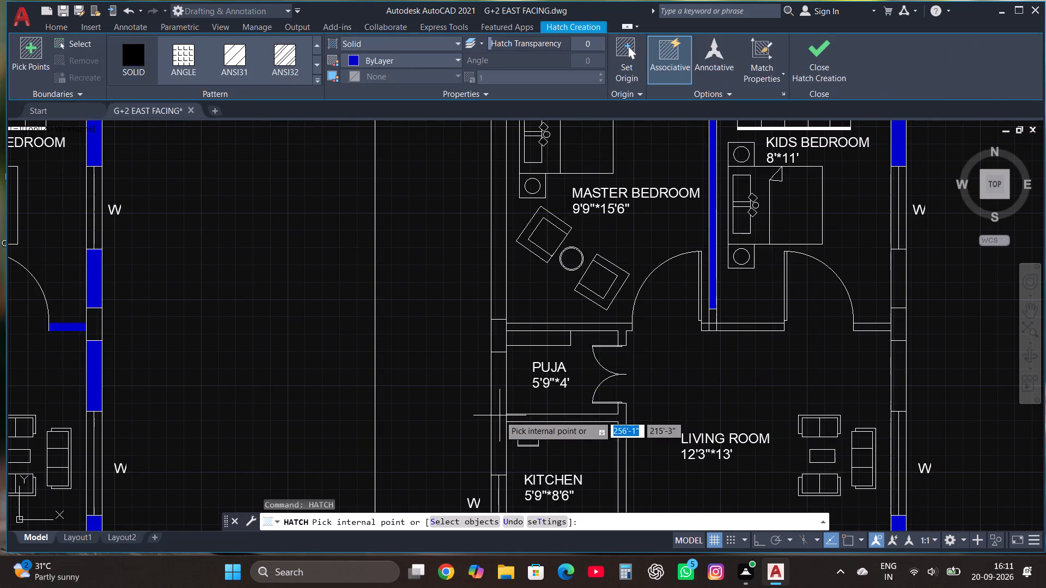
pyautogui.doubleClick(500, 415)
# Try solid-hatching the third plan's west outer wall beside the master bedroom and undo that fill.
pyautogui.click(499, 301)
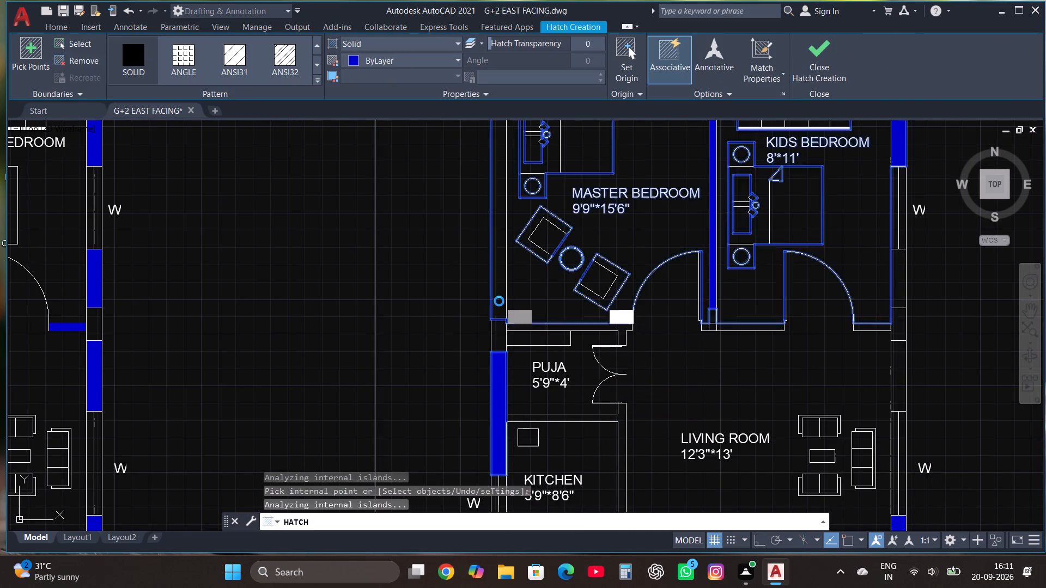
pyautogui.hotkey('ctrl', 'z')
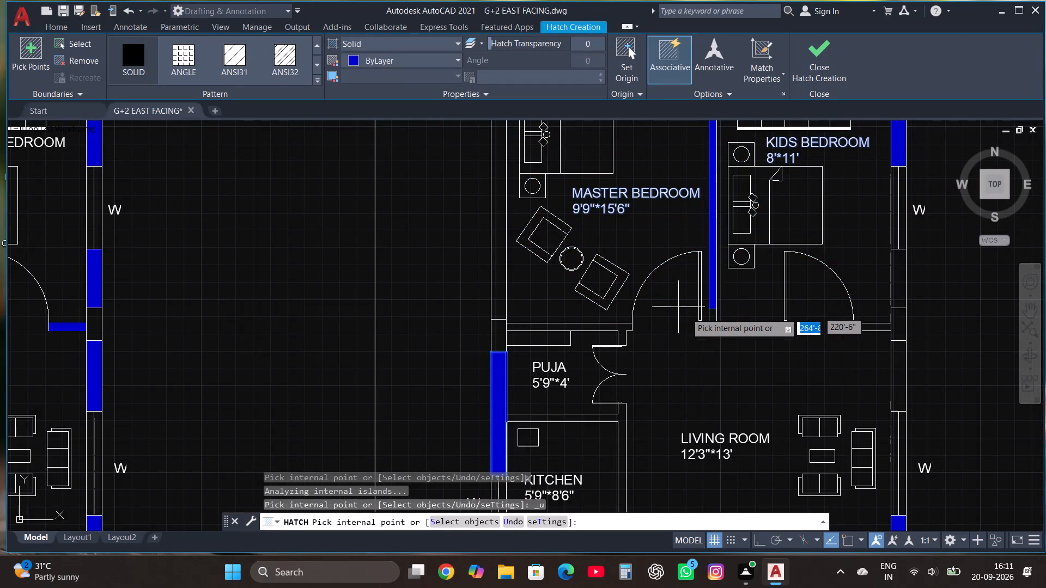
# Solid-hatch the third plan's inner walls along the south side of both bedrooms, including the puja room's door-side return.
pyautogui.scroll(2, 762, 329)
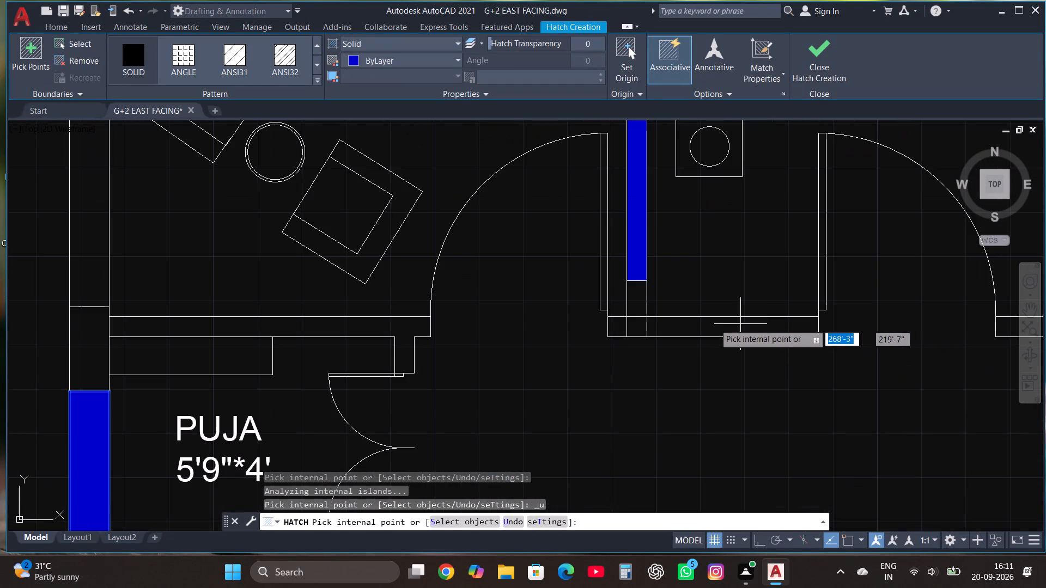
pyautogui.click(700, 323)
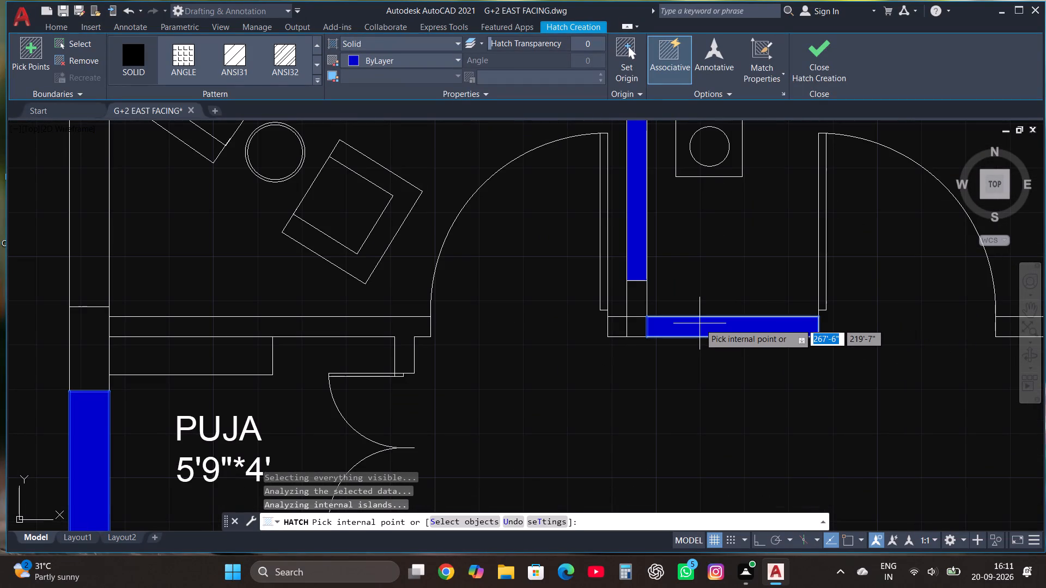
pyautogui.click(411, 345)
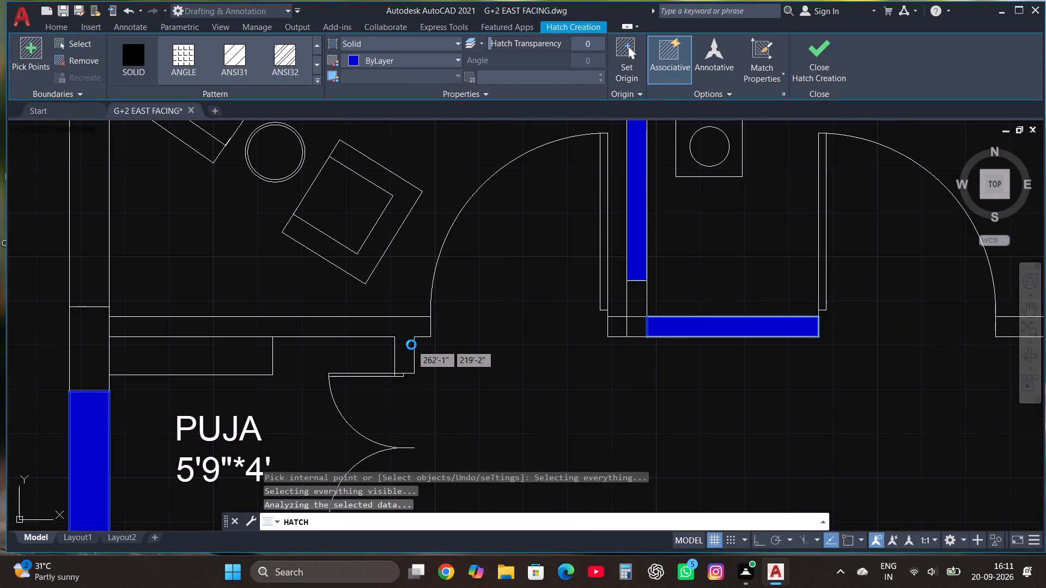
pyautogui.scroll(-2, 531, 340)
pyautogui.scroll(1, 722, 343)
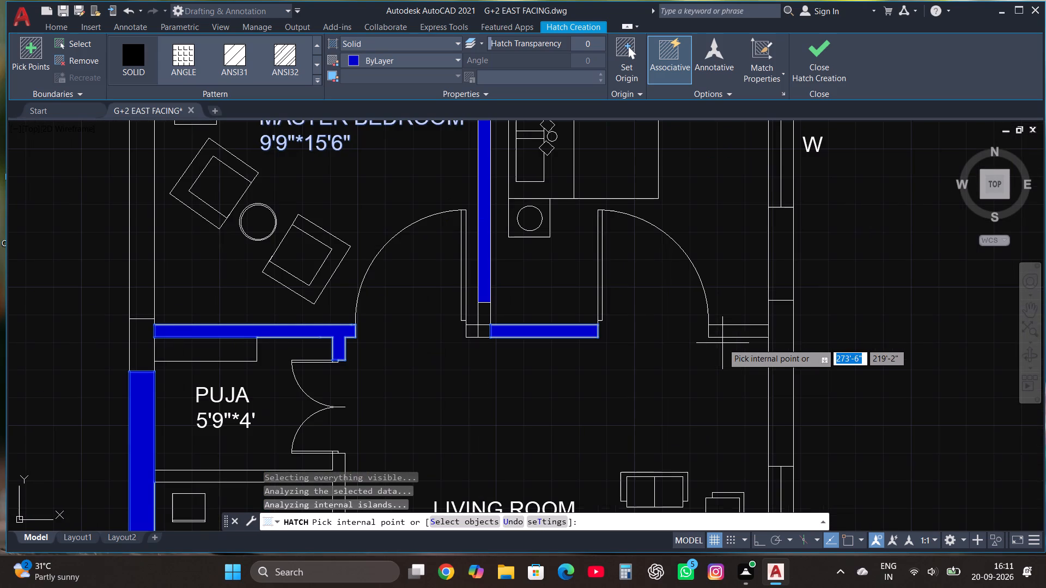
pyautogui.click(720, 330)
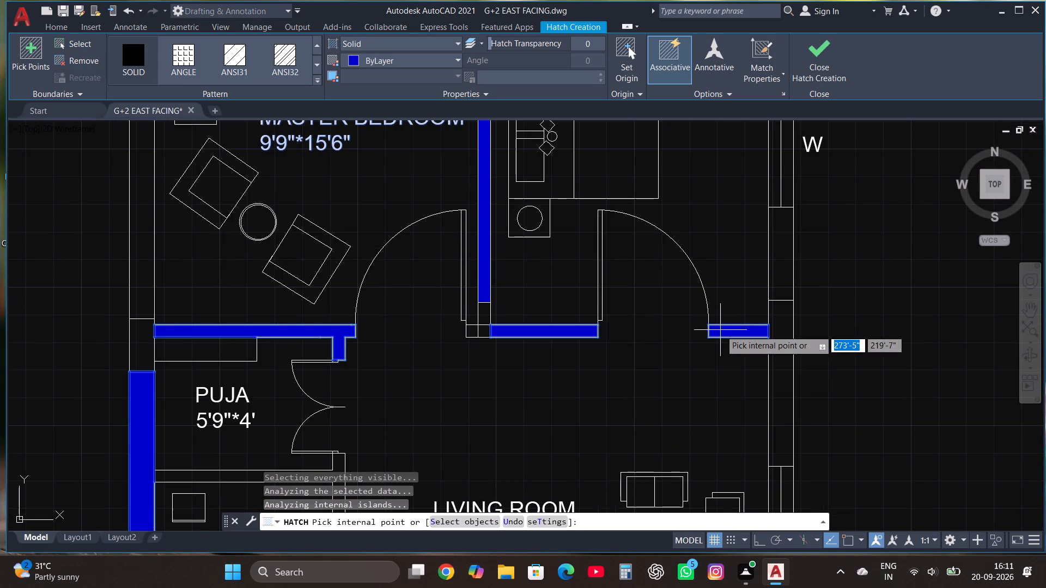
# Solid-hatch the third plan's two east outer wall segments between the kids bedroom and living room windows, and end the hatch.
pyautogui.click(787, 243)
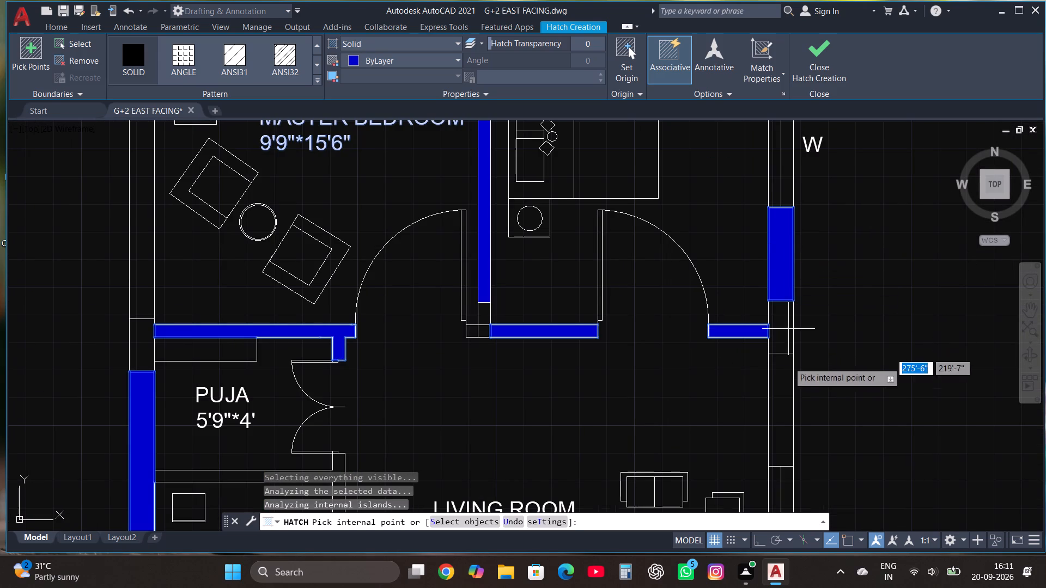
pyautogui.click(784, 386)
pyautogui.click(818, 57)
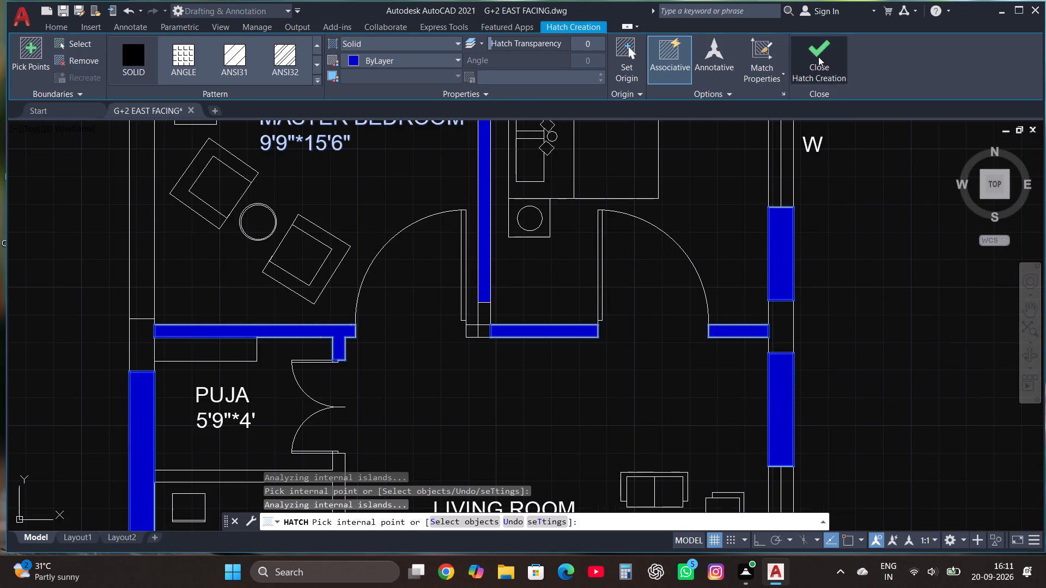
# Trim the partition's west line where it crosses the wall junction between the third plan's two bedroom doors.
pyautogui.scroll(3, 490, 335)
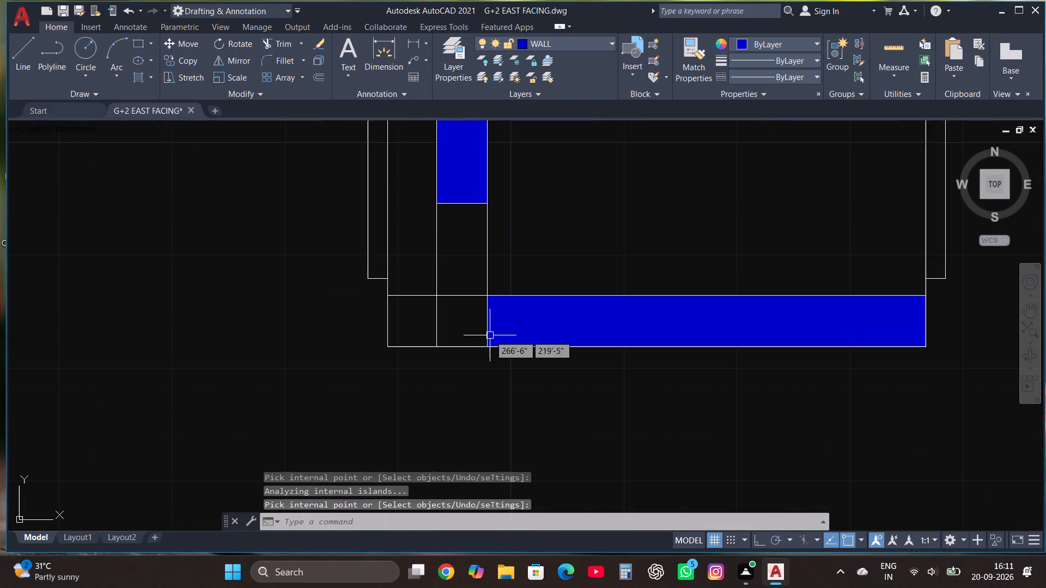
pyautogui.click(284, 43)
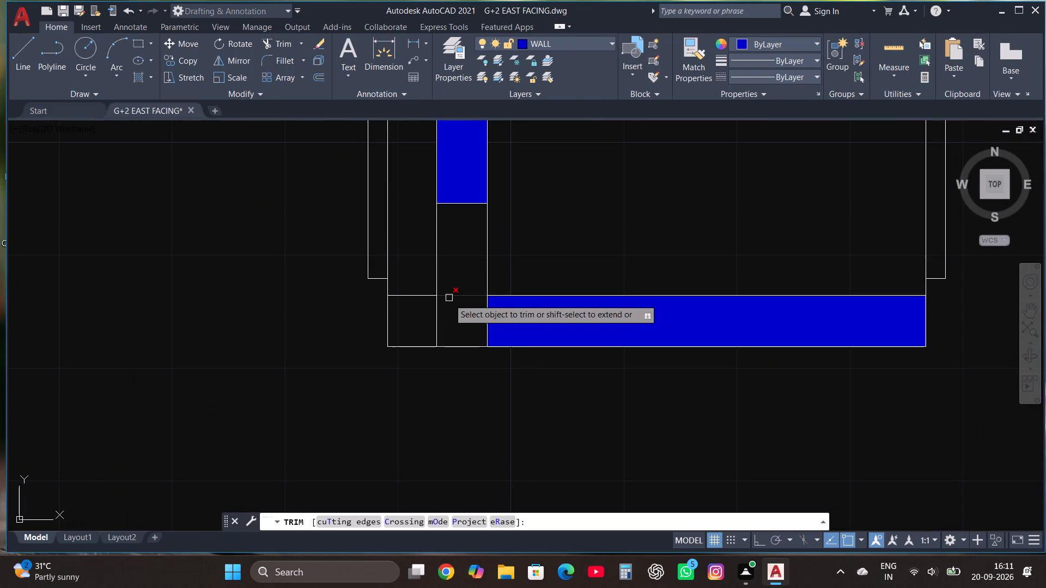
pyautogui.click(431, 321)
pyautogui.click(440, 322)
pyautogui.press('Escape')
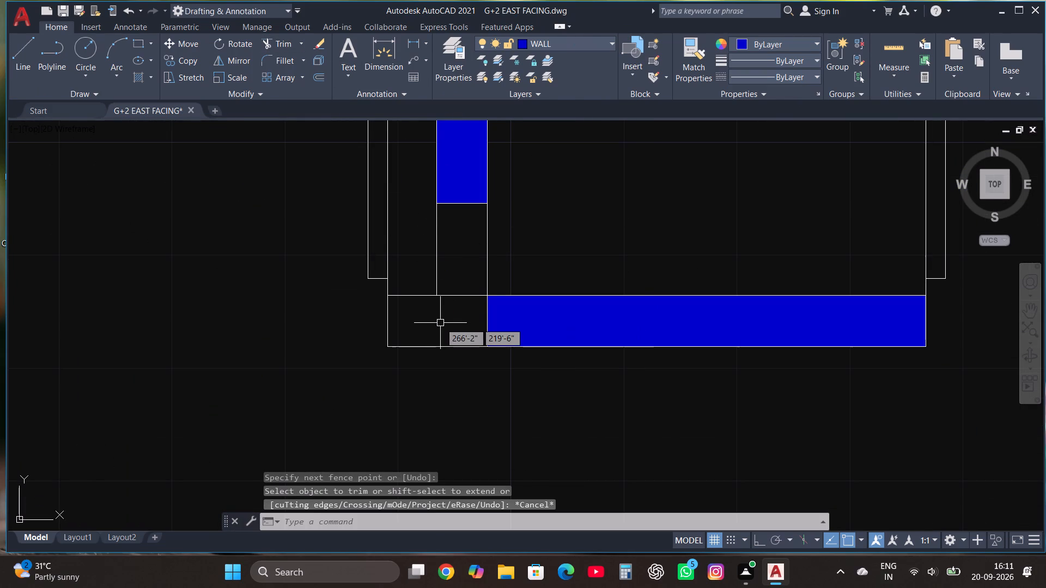
# Solid-hatch the unfilled south end of the partition between the third plan's master bedroom and kids bedroom.
pyautogui.scroll(-6, 441, 323)
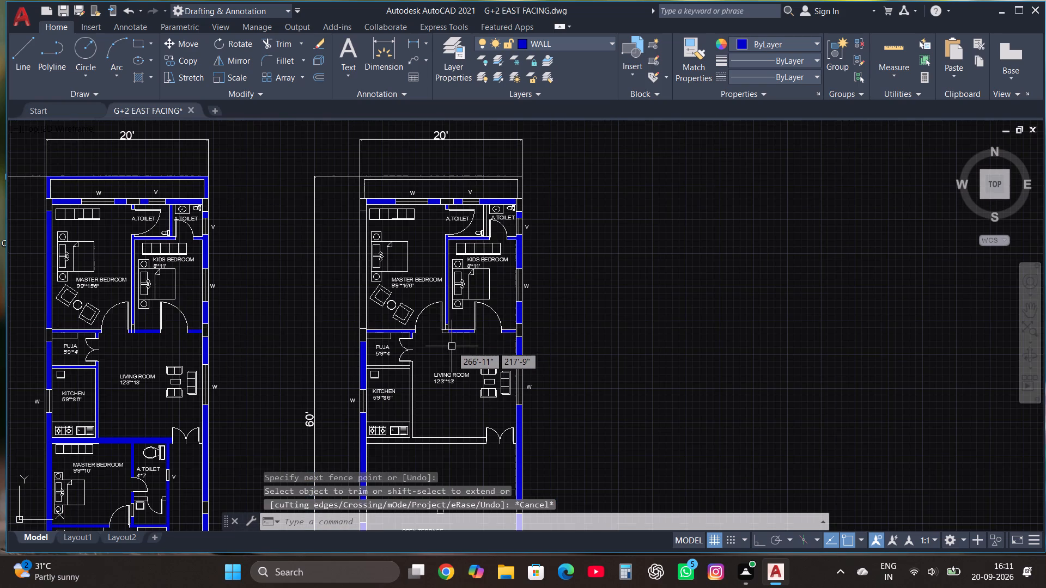
pyautogui.write('HAT')
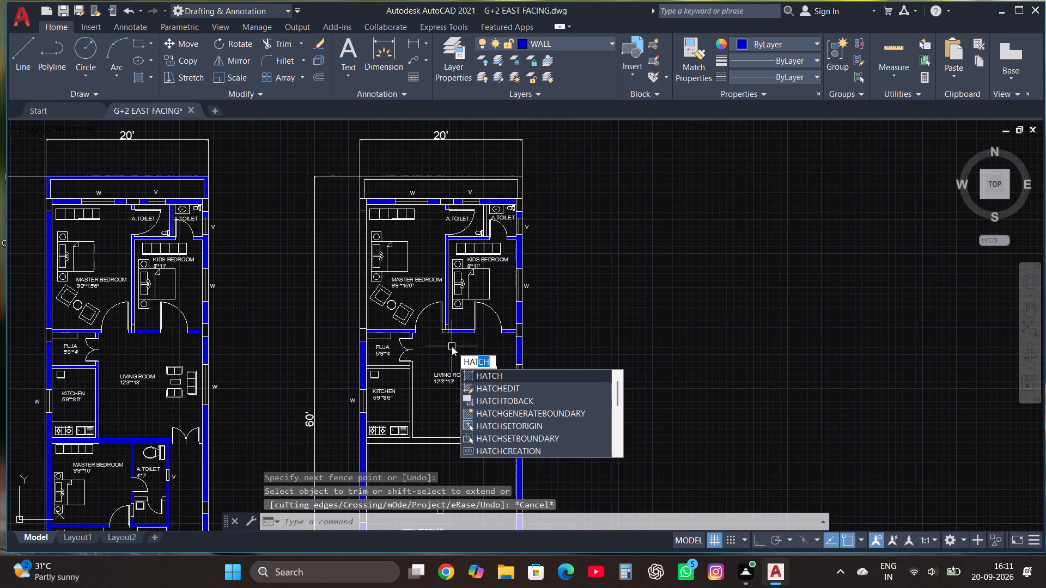
pyautogui.click(481, 375)
pyautogui.scroll(2, 439, 316)
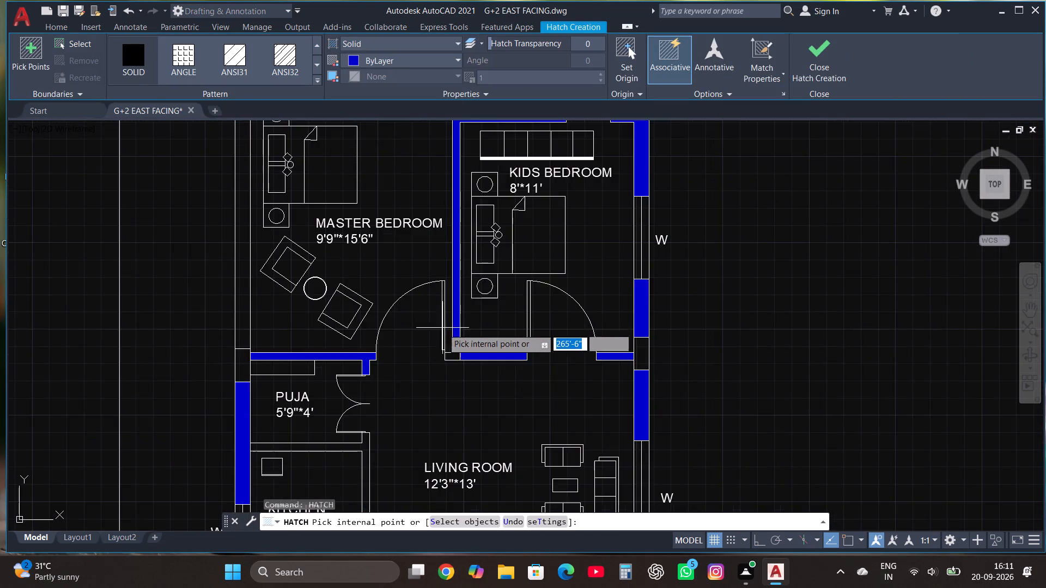
pyautogui.scroll(2, 446, 334)
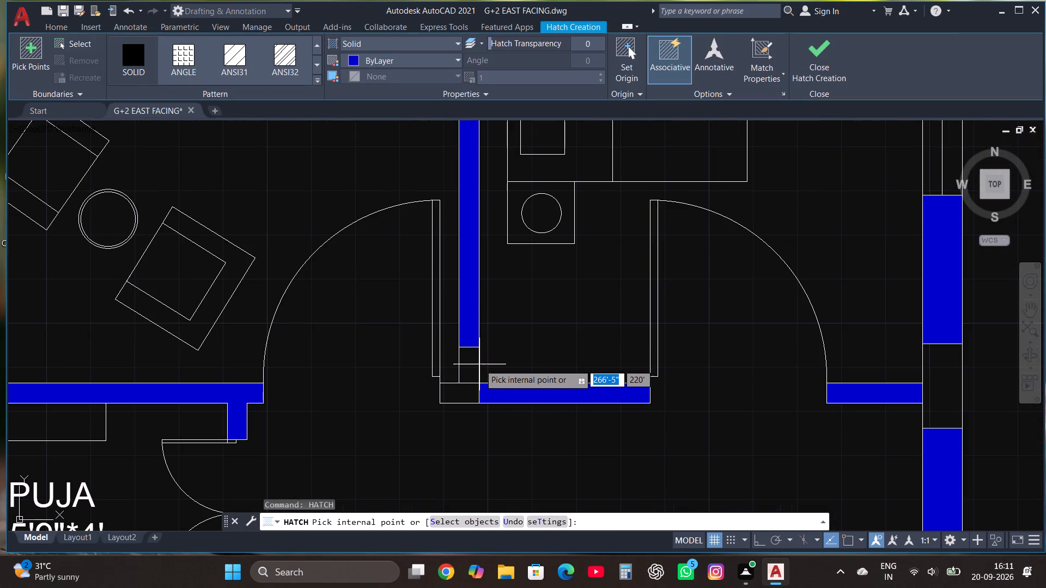
pyautogui.click(470, 363)
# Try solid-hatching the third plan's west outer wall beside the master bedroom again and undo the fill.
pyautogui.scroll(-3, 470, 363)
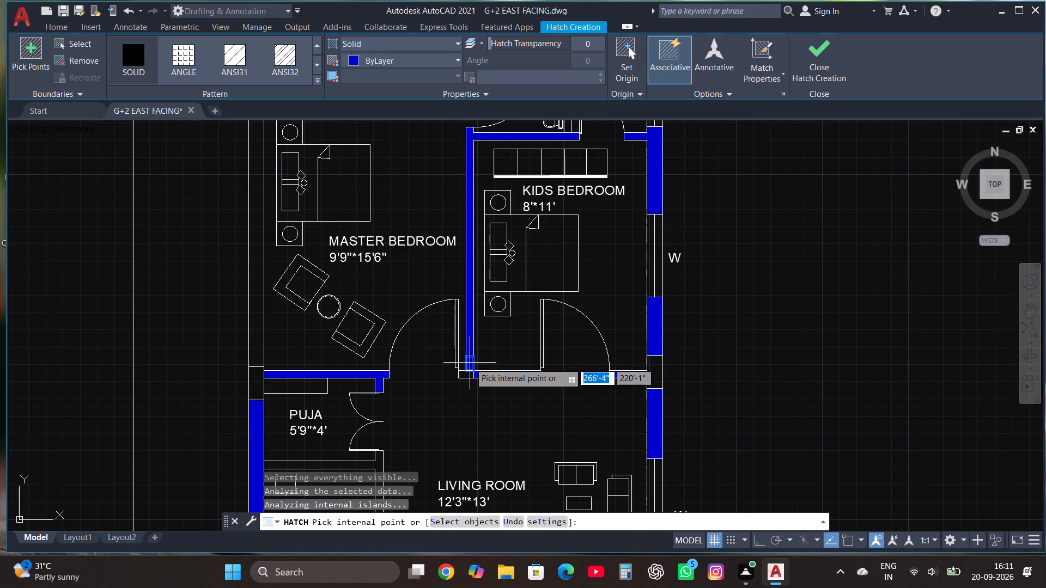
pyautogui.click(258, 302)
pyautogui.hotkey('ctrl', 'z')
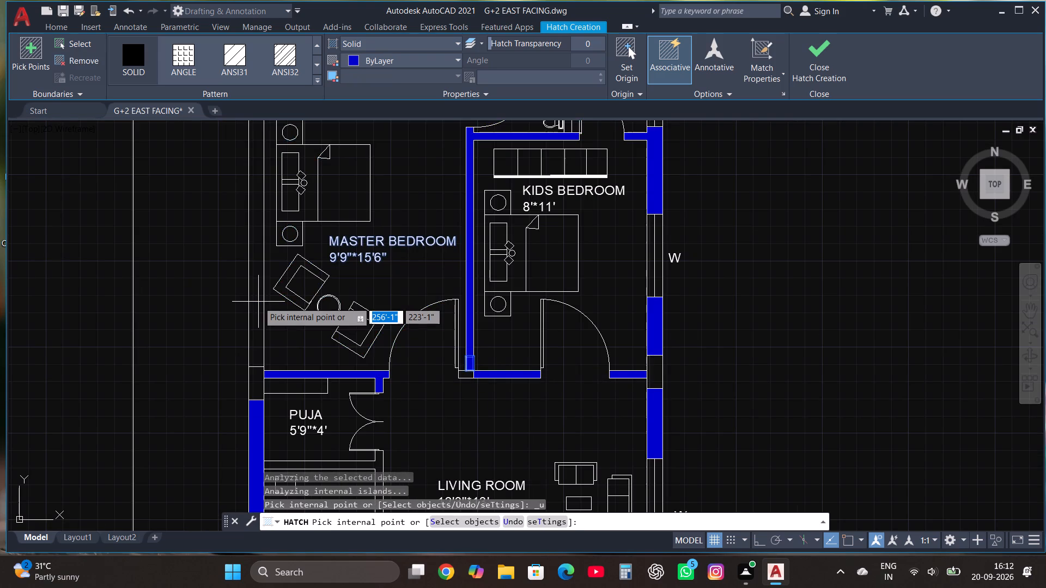
# Solid-hatch the third plan's connected kitchen walls and the wall south of the living room up to the double door, and end the hatch.
pyautogui.scroll(-2, 258, 302)
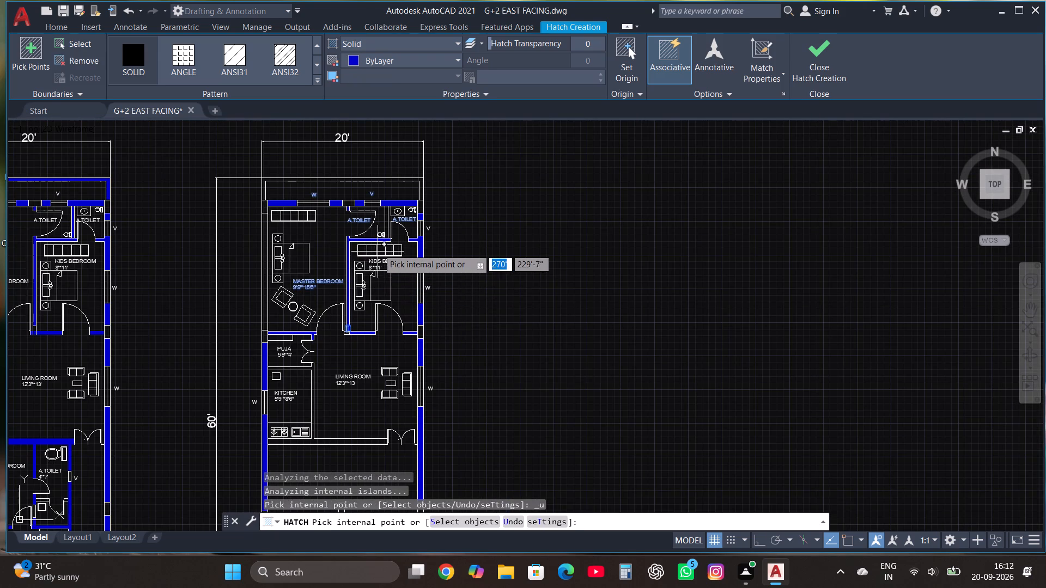
pyautogui.scroll(-1, 378, 249)
pyautogui.scroll(3, 345, 363)
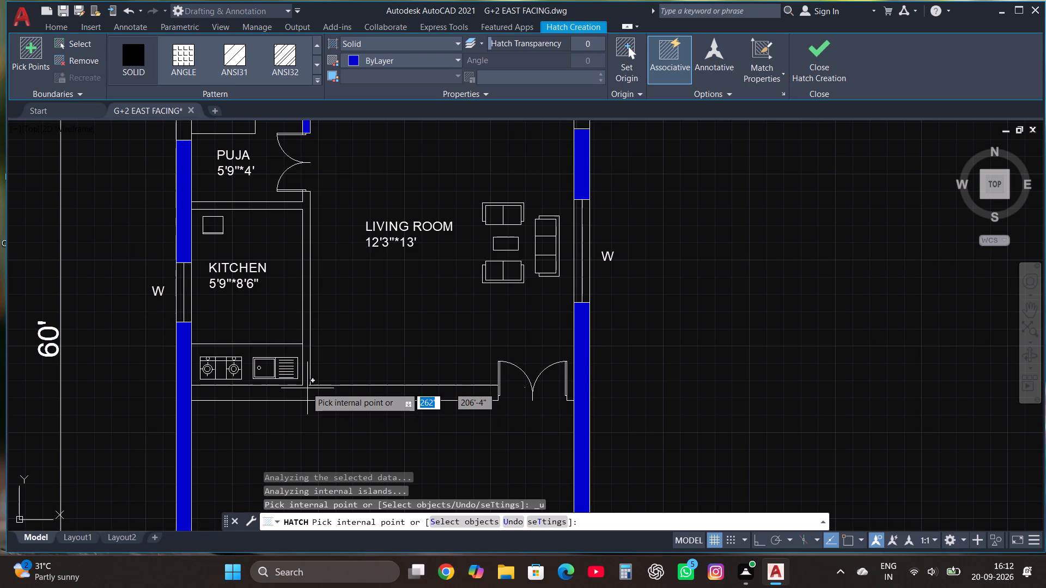
pyautogui.click(307, 403)
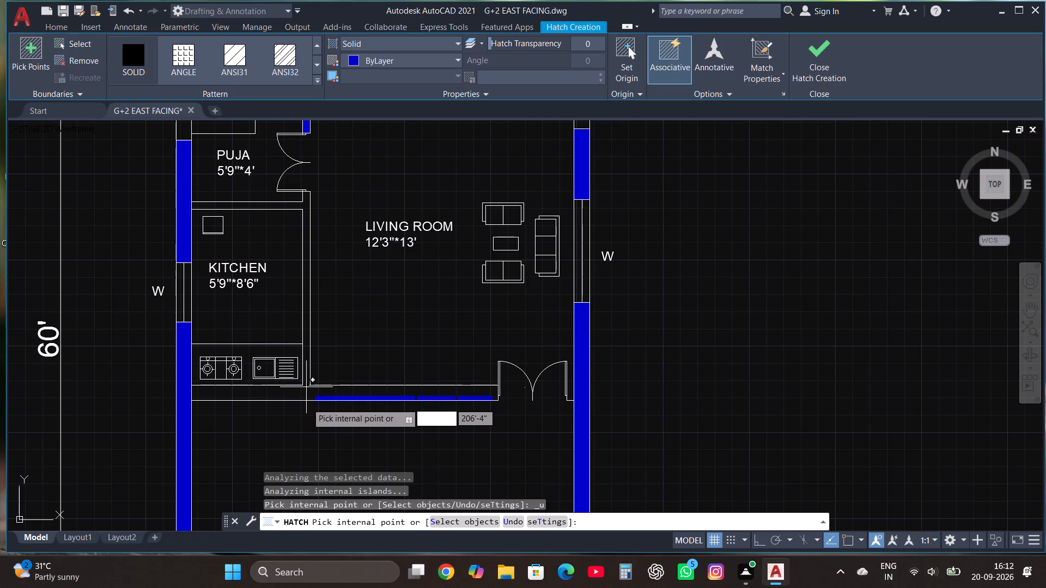
pyautogui.hotkey('ctrl', 'z')
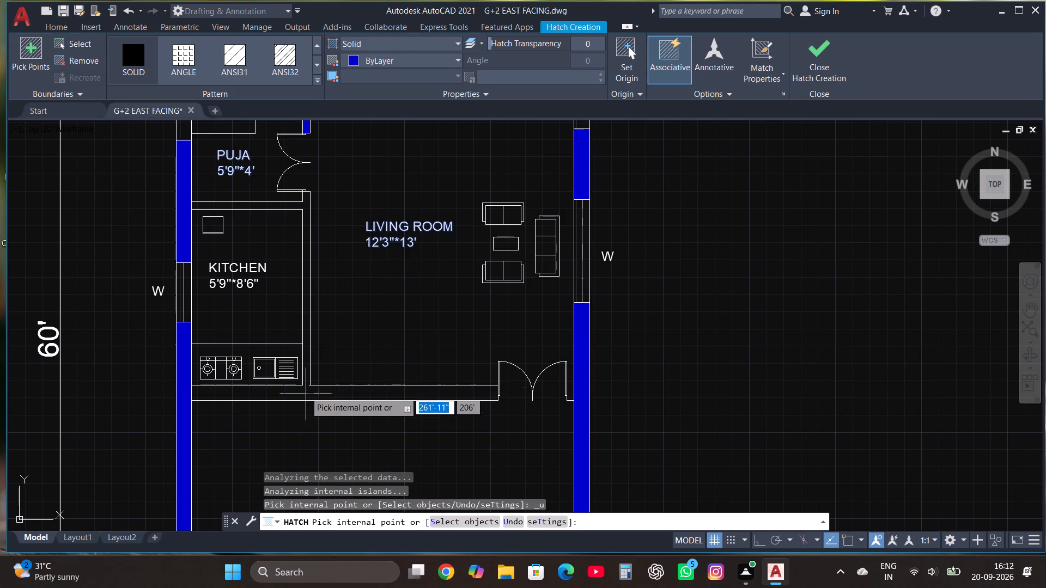
pyautogui.click(305, 393)
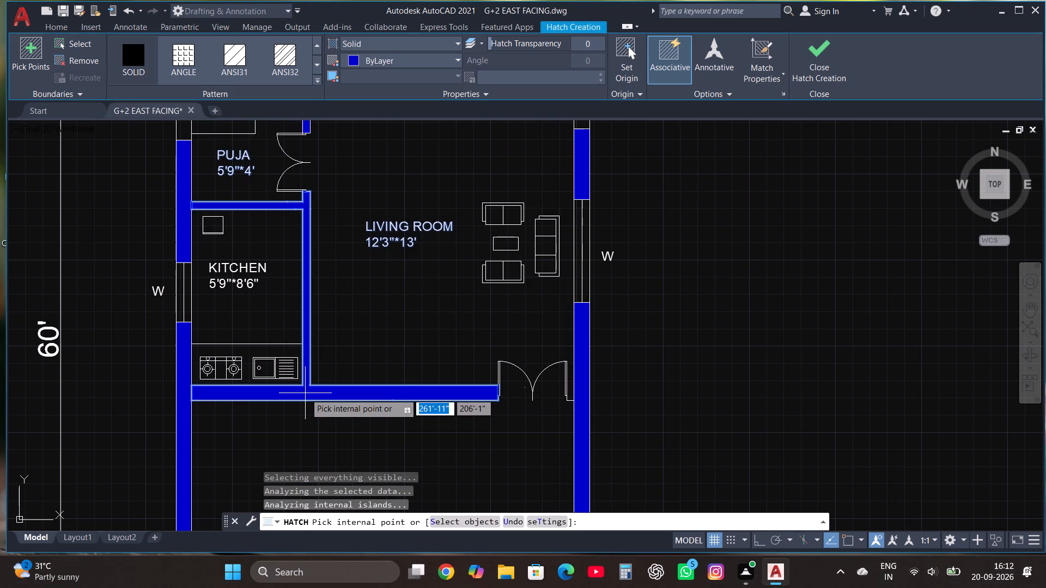
pyautogui.click(817, 55)
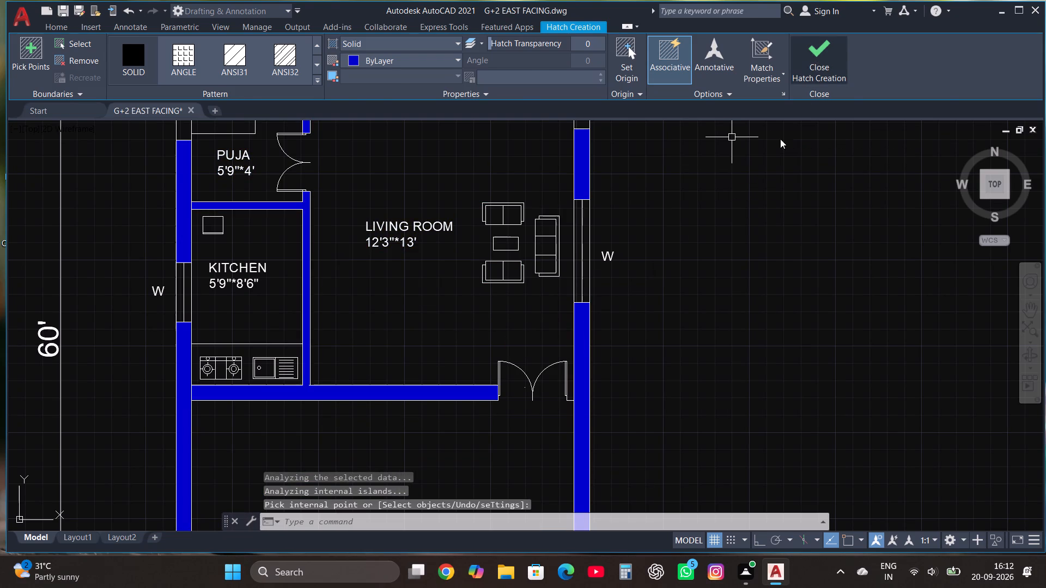
# Copy the solid fill of the second plan's west outer wall beside the master bedroom onto the matching wall of the third plan.
pyautogui.scroll(-3, 482, 328)
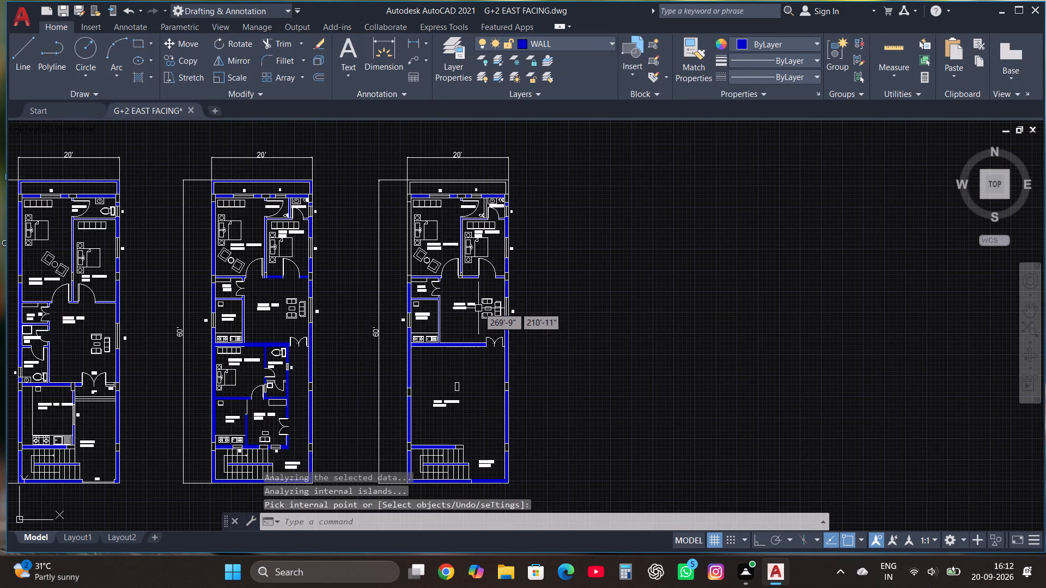
pyautogui.scroll(2, 478, 274)
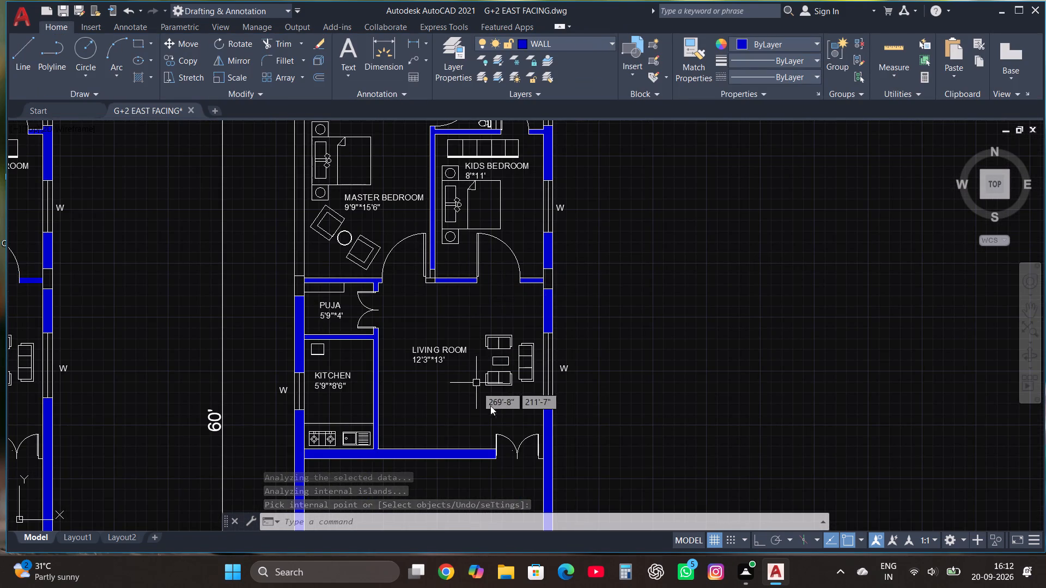
pyautogui.scroll(-2, 551, 442)
pyautogui.scroll(3, 455, 330)
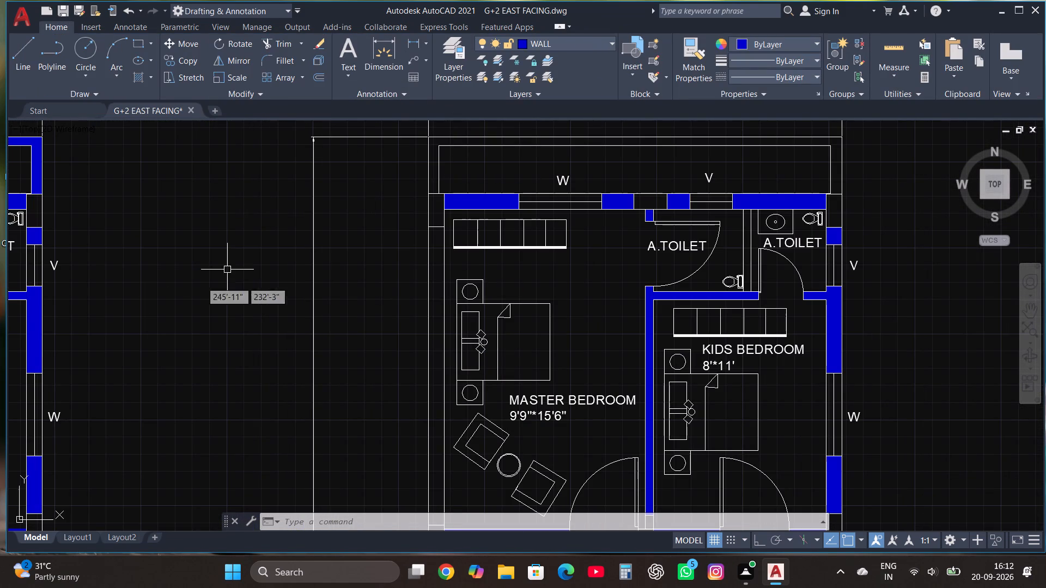
pyautogui.scroll(-2, 147, 345)
pyautogui.scroll(-2, 217, 323)
pyautogui.scroll(3, 125, 321)
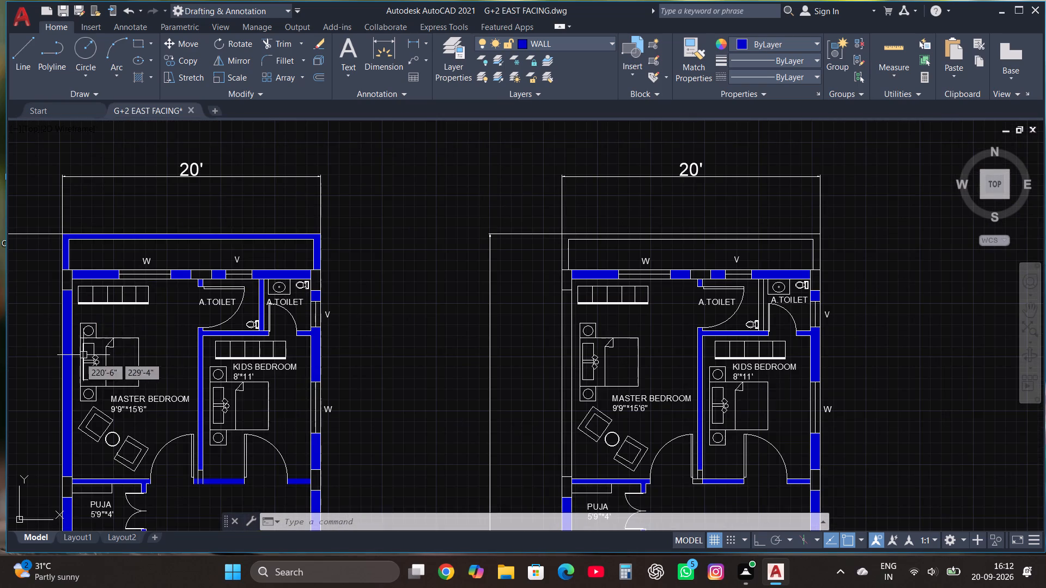
pyautogui.click(70, 377)
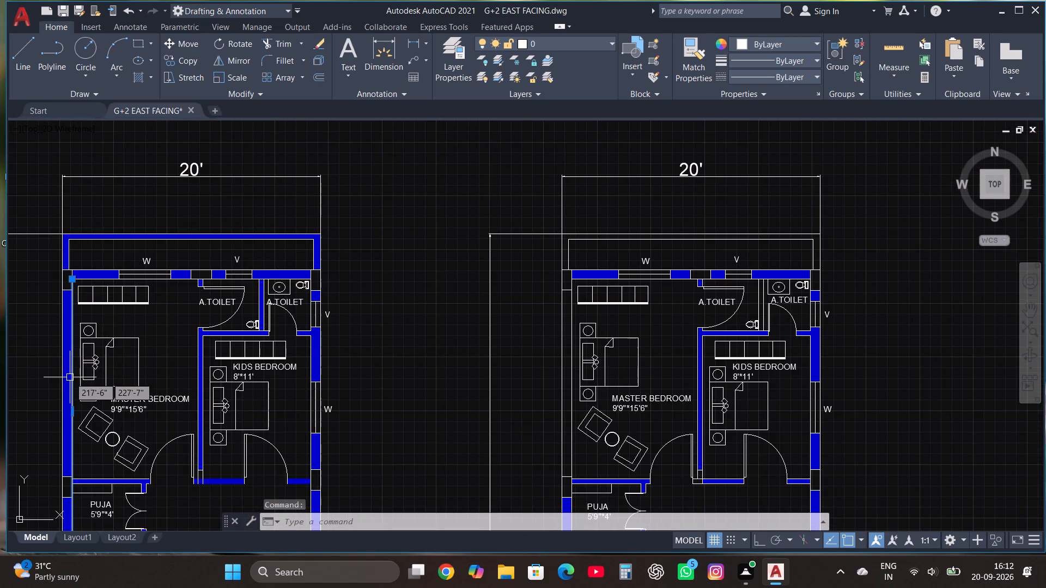
pyautogui.press('Escape')
pyautogui.click(66, 372)
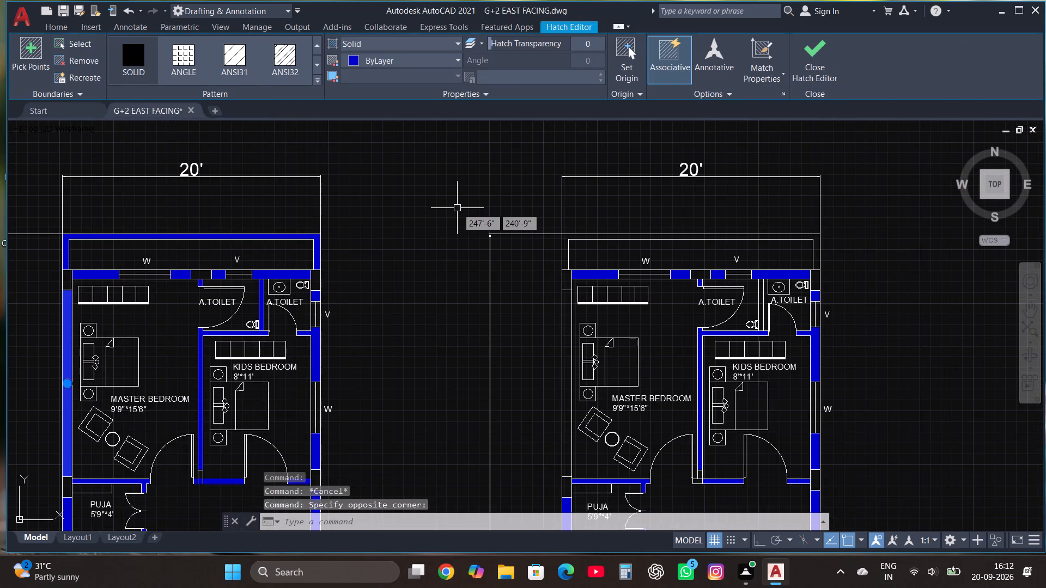
pyautogui.write('CO')
pyautogui.press('Return')
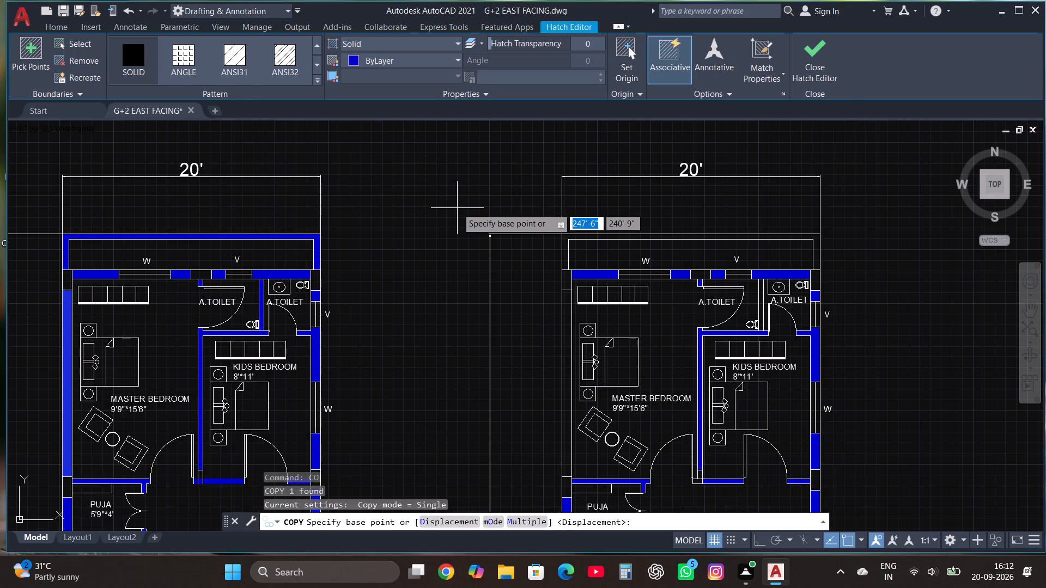
pyautogui.click(70, 291)
pyautogui.scroll(4, 582, 289)
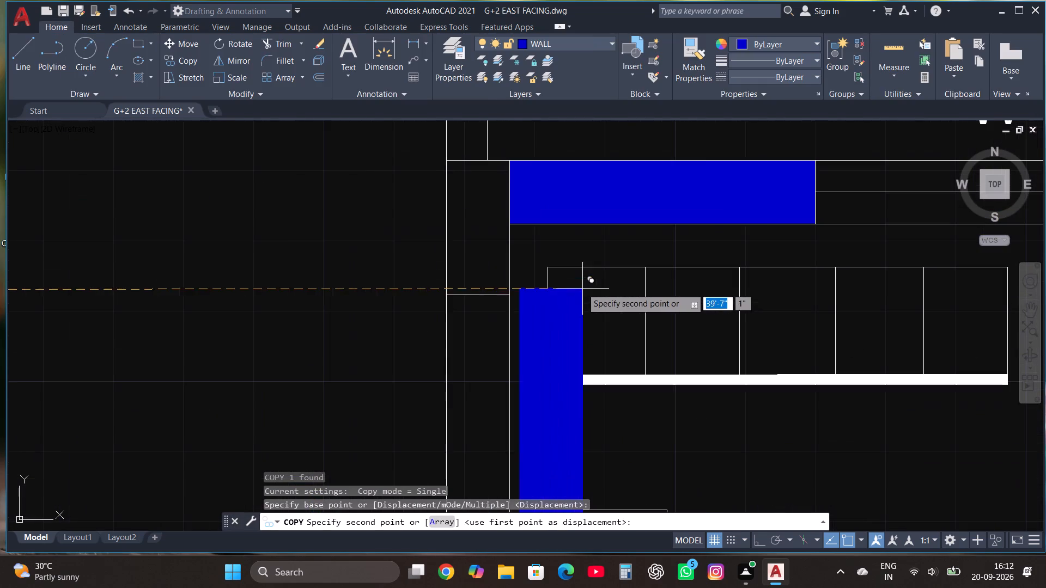
pyautogui.click(509, 297)
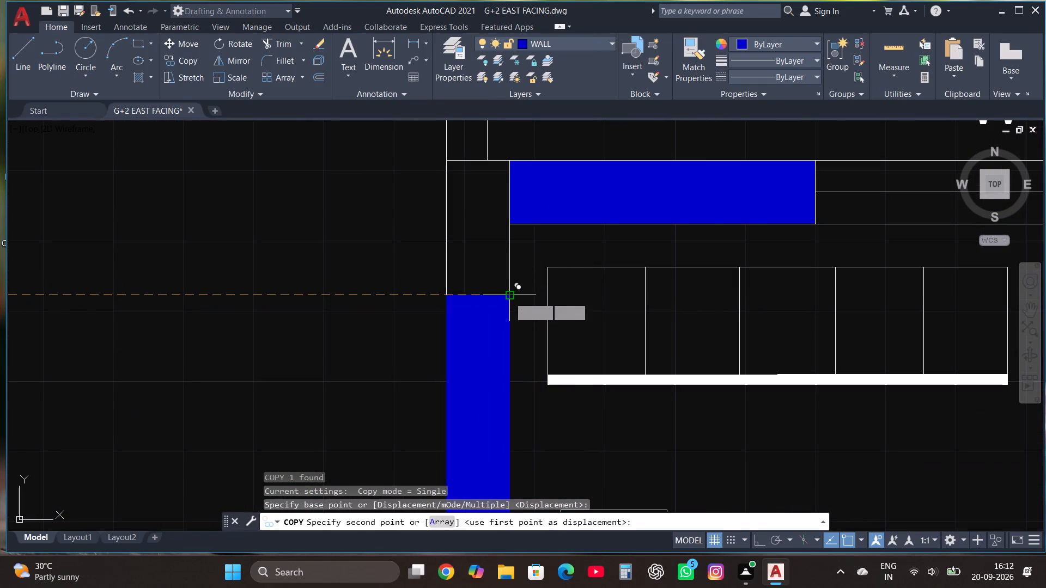
pyautogui.scroll(-5, 355, 265)
pyautogui.scroll(-1, 307, 278)
pyautogui.press('Escape')
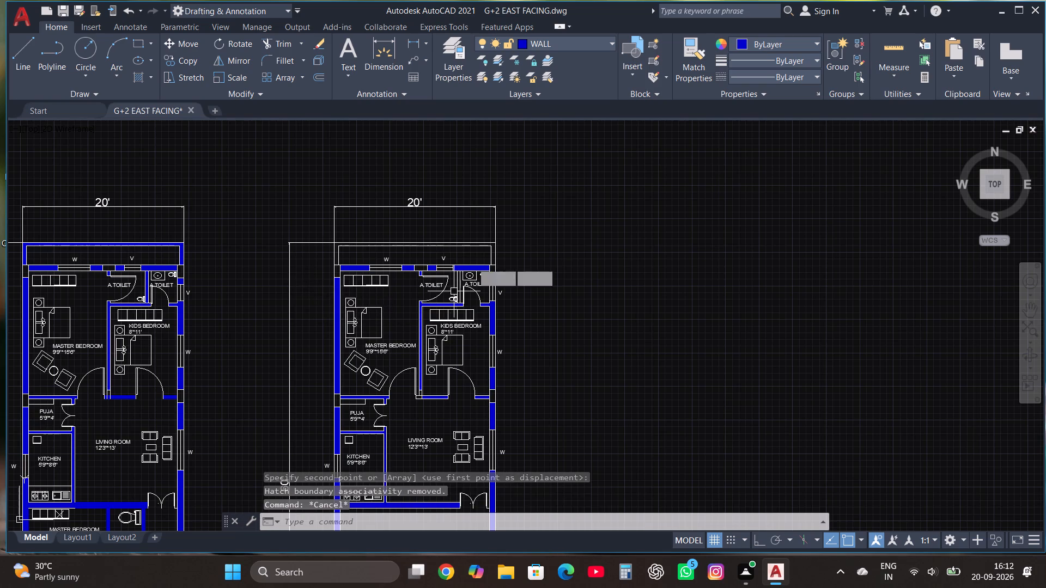
# Create a layer named WINDOW with index colour 131 and make it the current layer.
pyautogui.scroll(-2, 483, 212)
pyautogui.scroll(1, 470, 335)
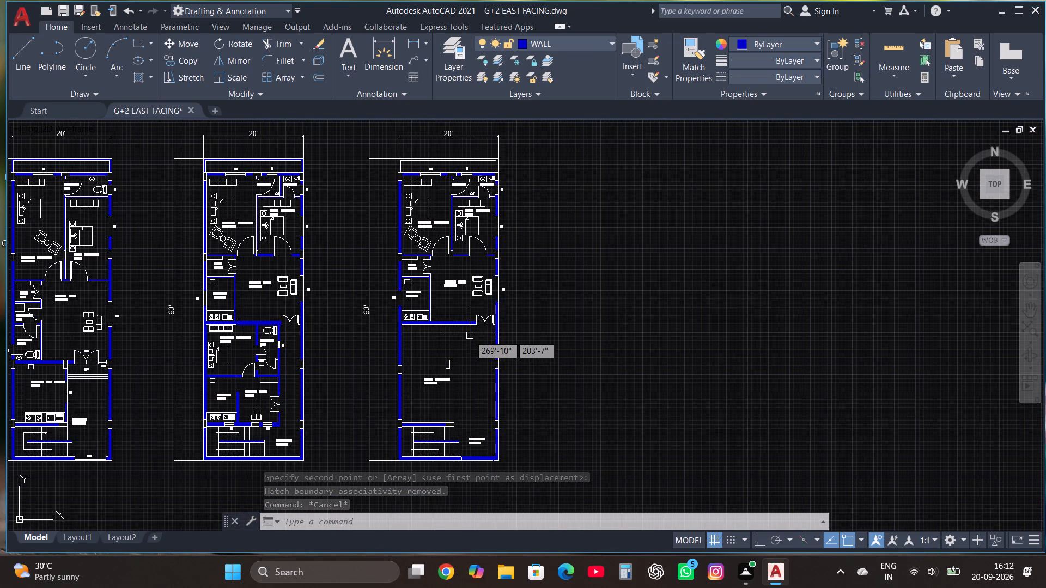
pyautogui.scroll(-1, 470, 335)
pyautogui.scroll(3, 153, 230)
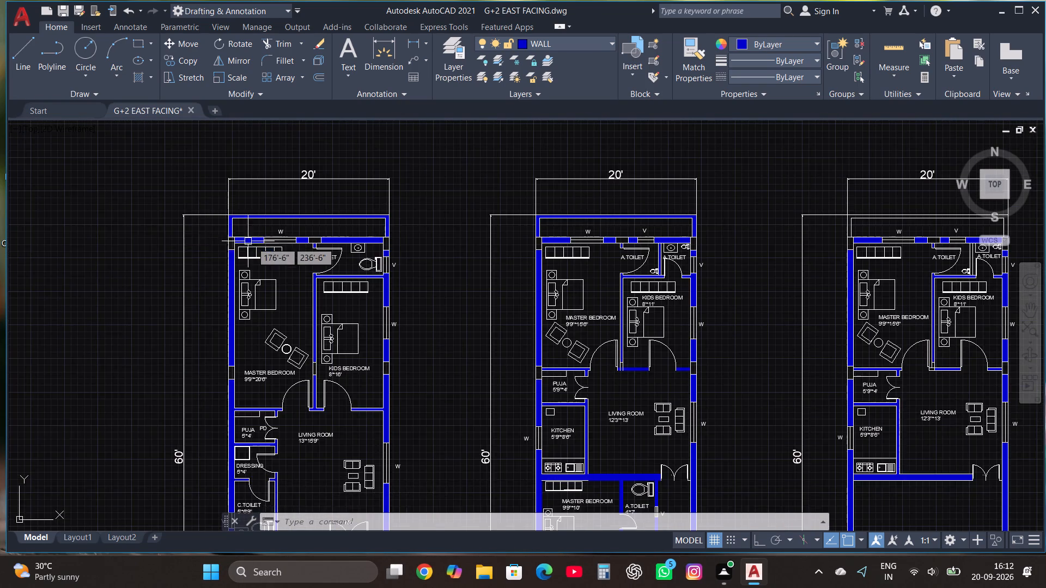
pyautogui.scroll(1, 252, 242)
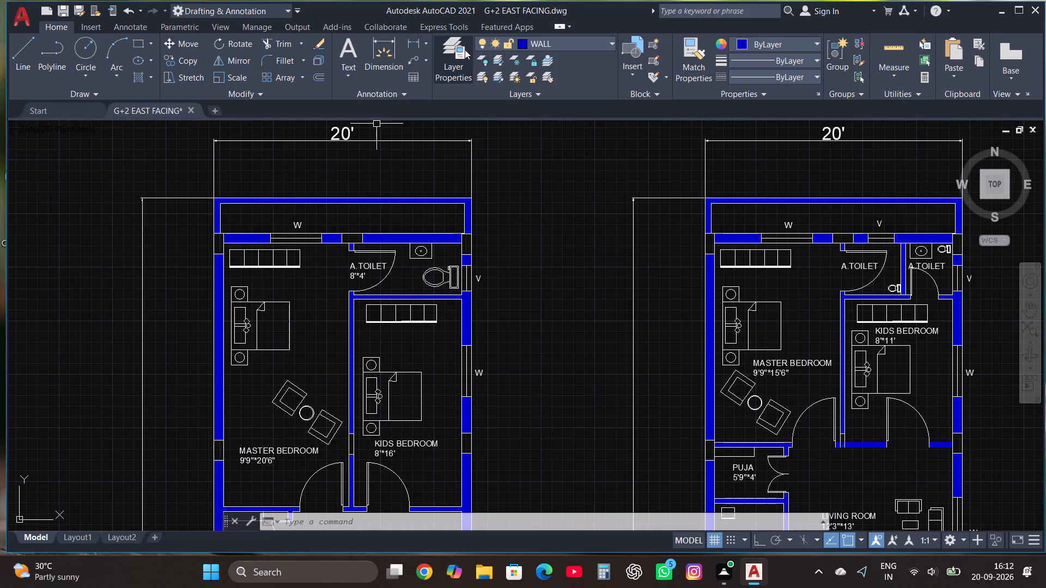
pyautogui.click(449, 48)
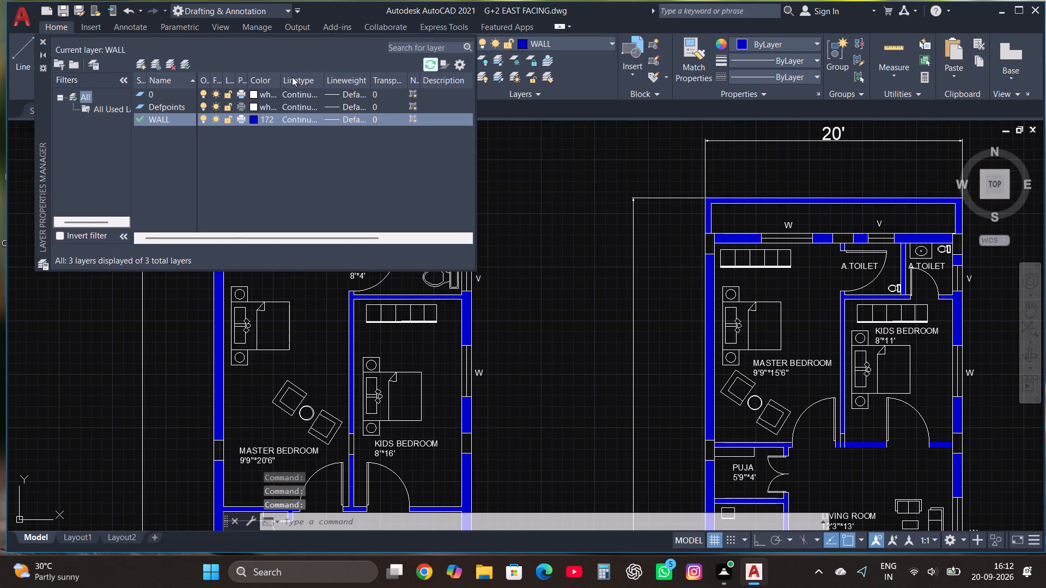
pyautogui.click(142, 63)
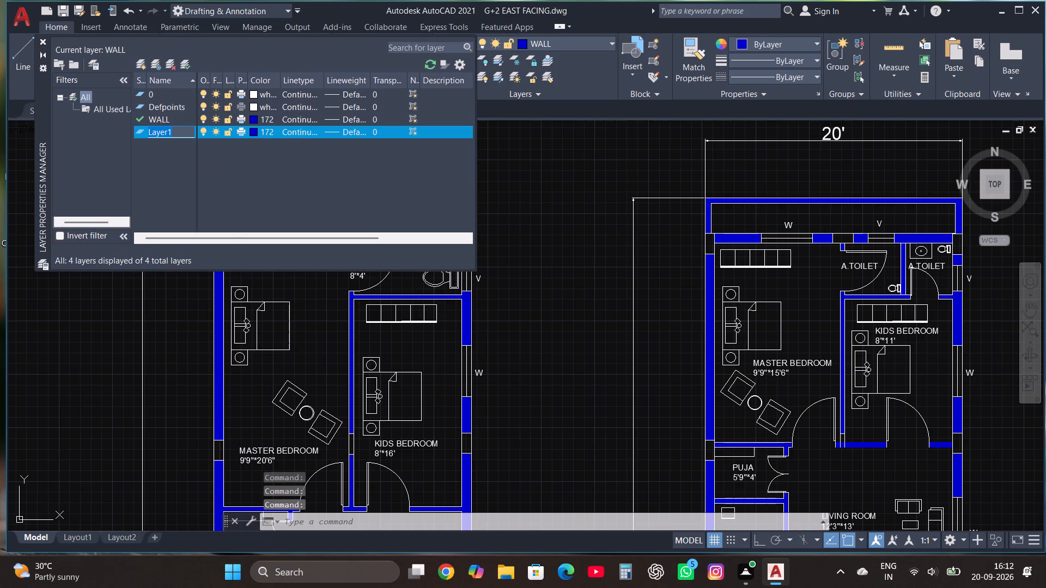
pyautogui.write('WINDOW')
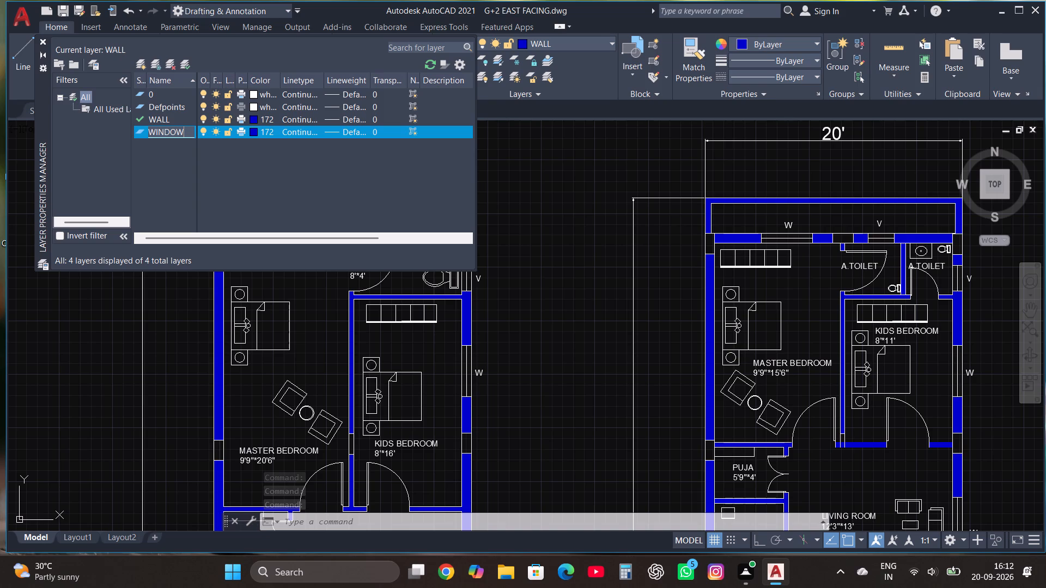
pyautogui.click(252, 133)
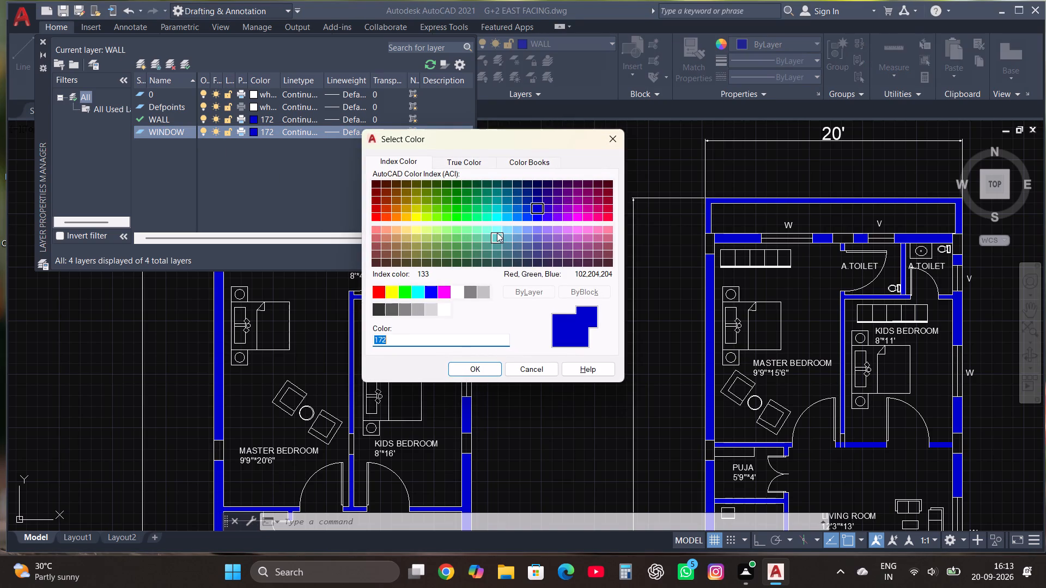
pyautogui.click(497, 230)
pyautogui.click(476, 367)
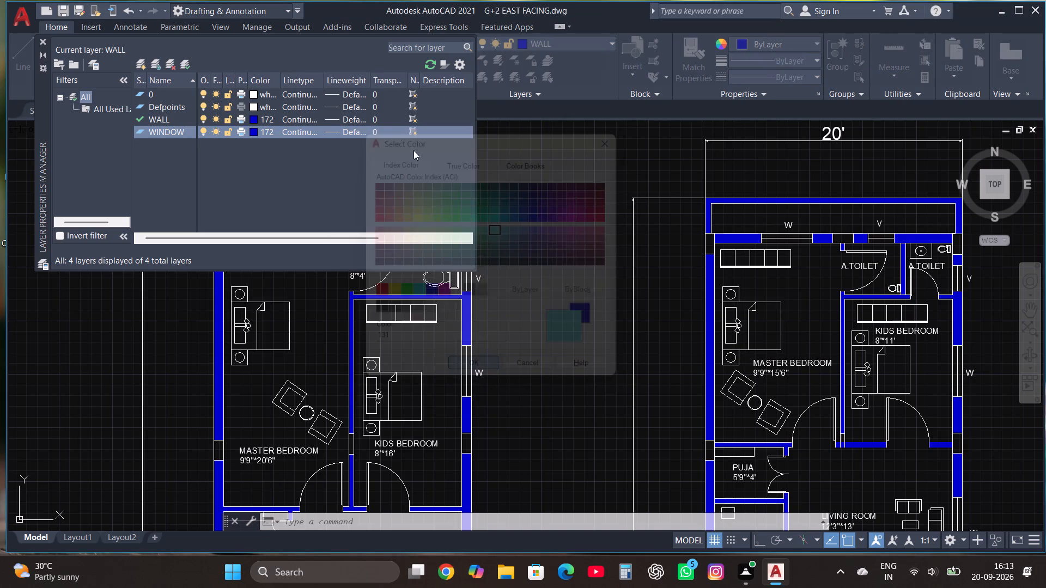
pyautogui.click(44, 40)
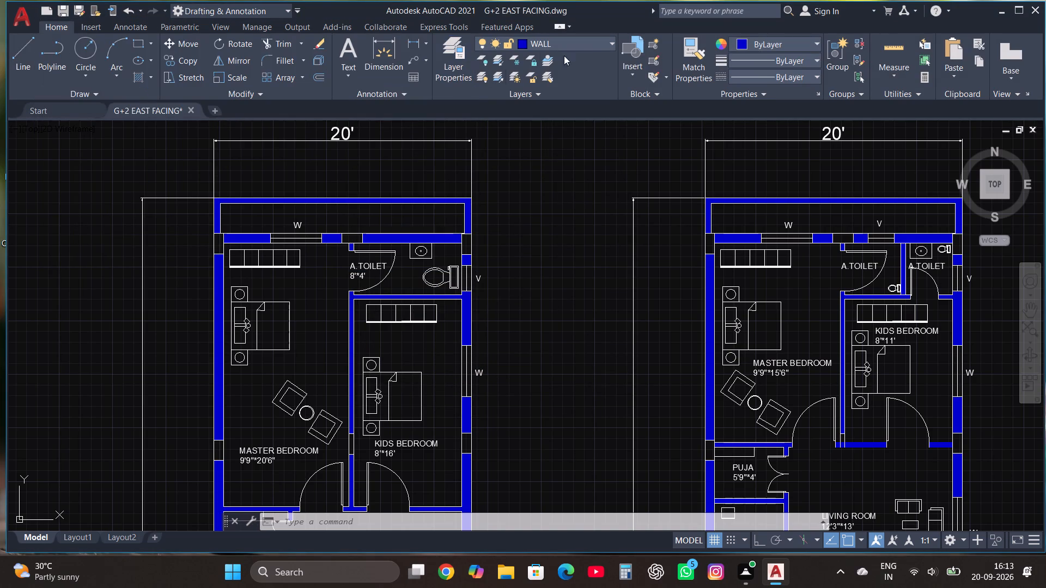
pyautogui.click(580, 45)
pyautogui.click(566, 106)
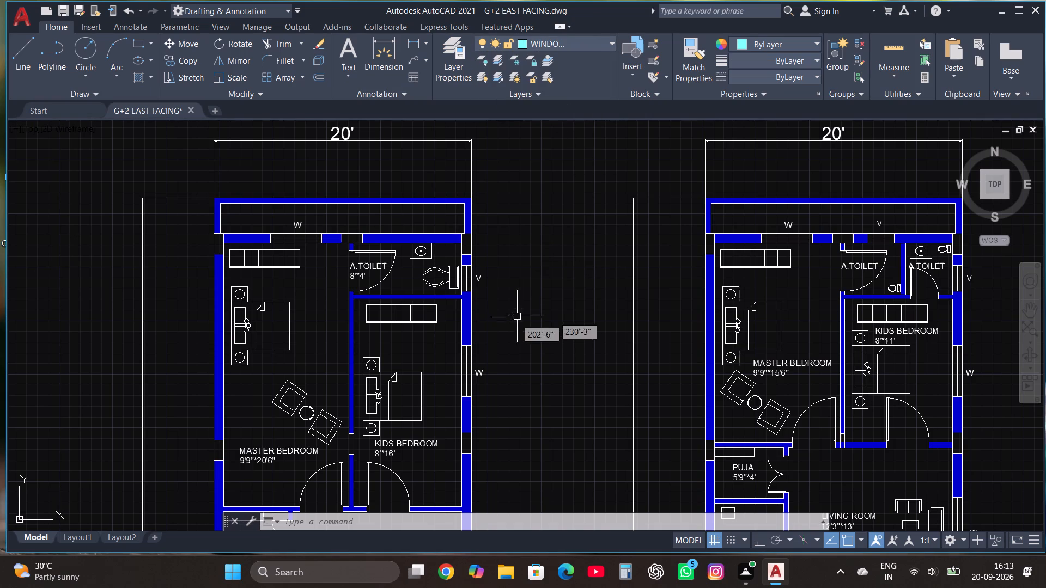
# Move the lines of the first plan's master bedroom north window to the WINDOW layer.
pyautogui.scroll(3, 261, 236)
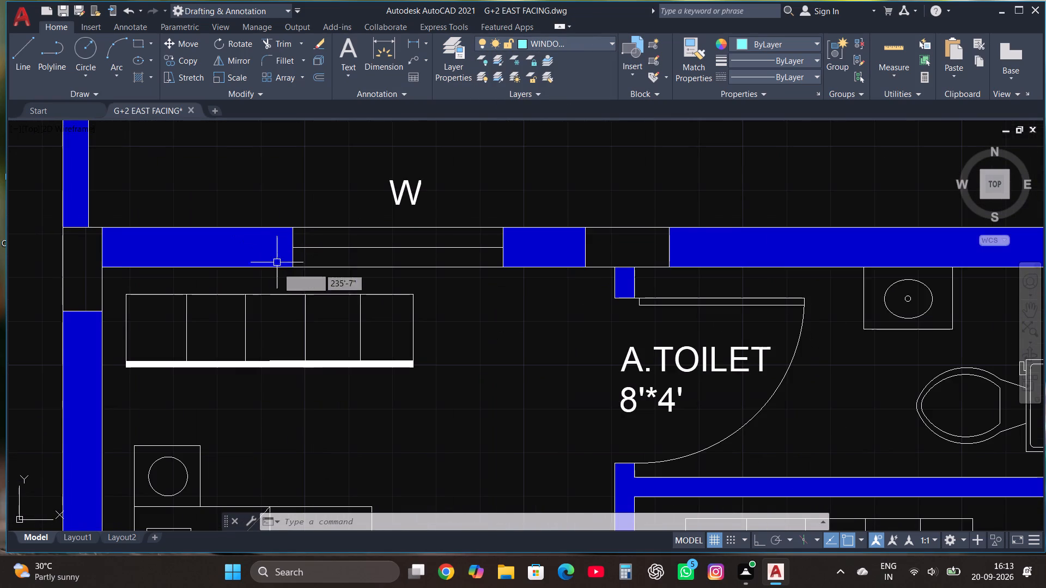
pyautogui.click(281, 283)
pyautogui.click(514, 222)
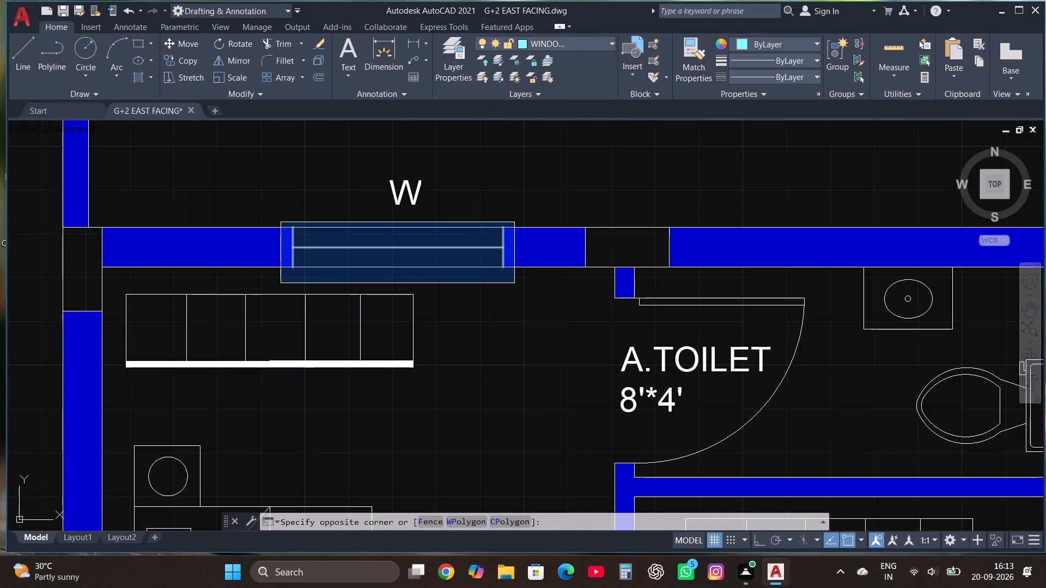
pyautogui.click(573, 42)
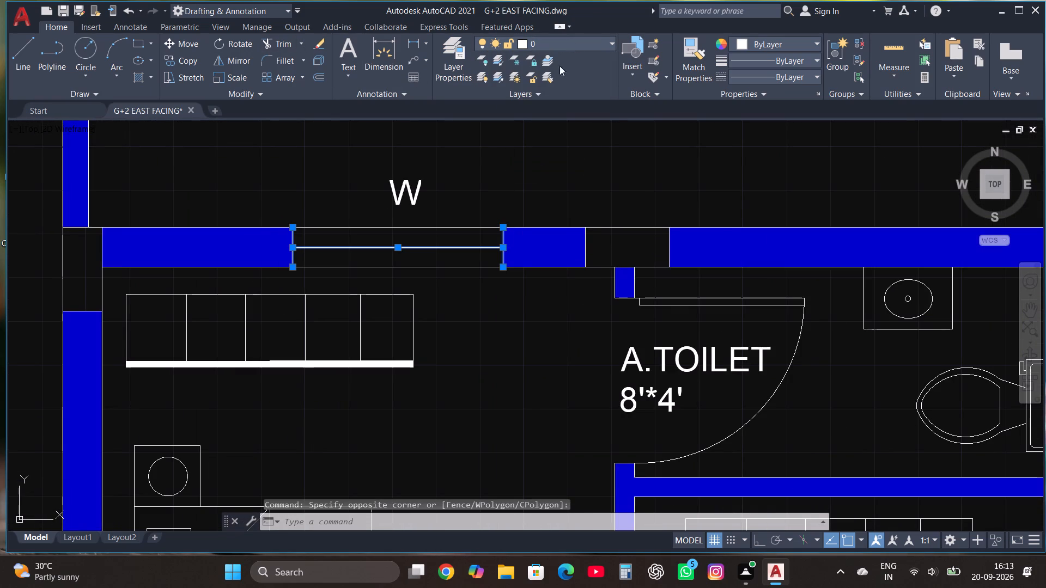
pyautogui.click(548, 109)
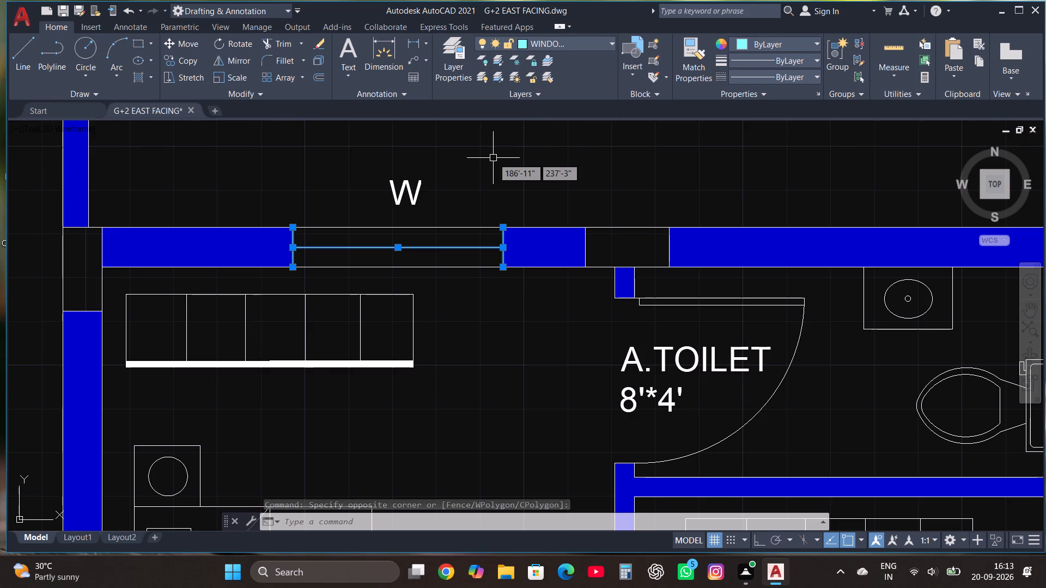
pyautogui.press('Escape')
# Move the lines of the ventilator marked V in the first plan's attached toilet east wall to the WINDOW layer.
pyautogui.scroll(-2, 466, 215)
pyautogui.scroll(2, 546, 216)
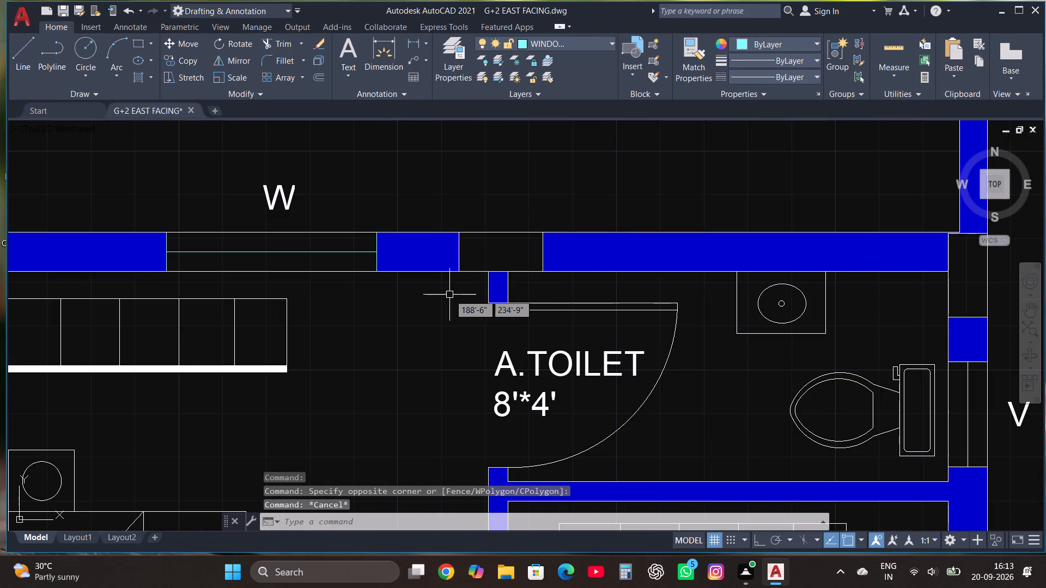
pyautogui.scroll(-2, 448, 295)
pyautogui.scroll(2, 679, 358)
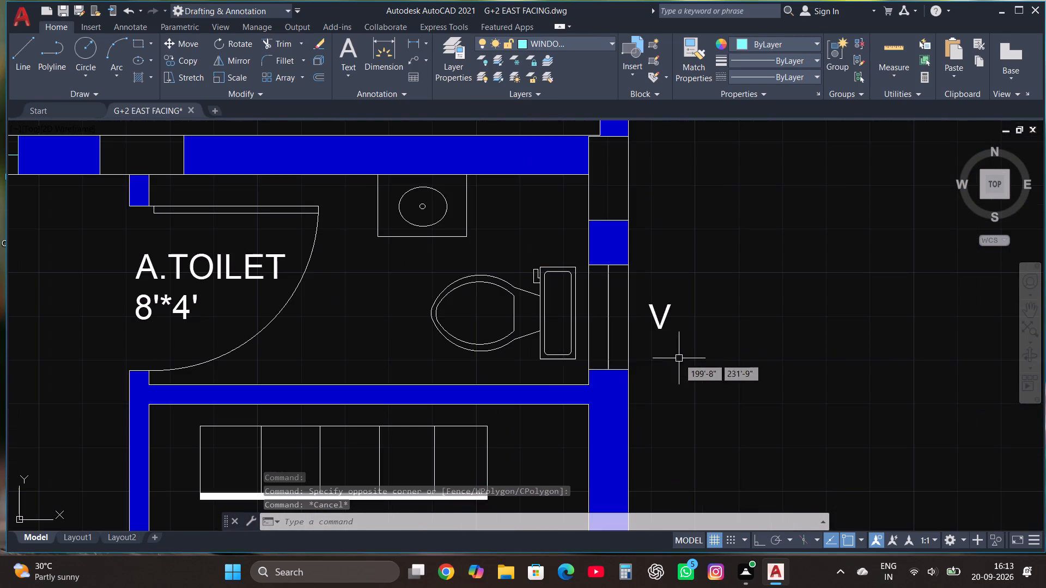
pyautogui.click(581, 375)
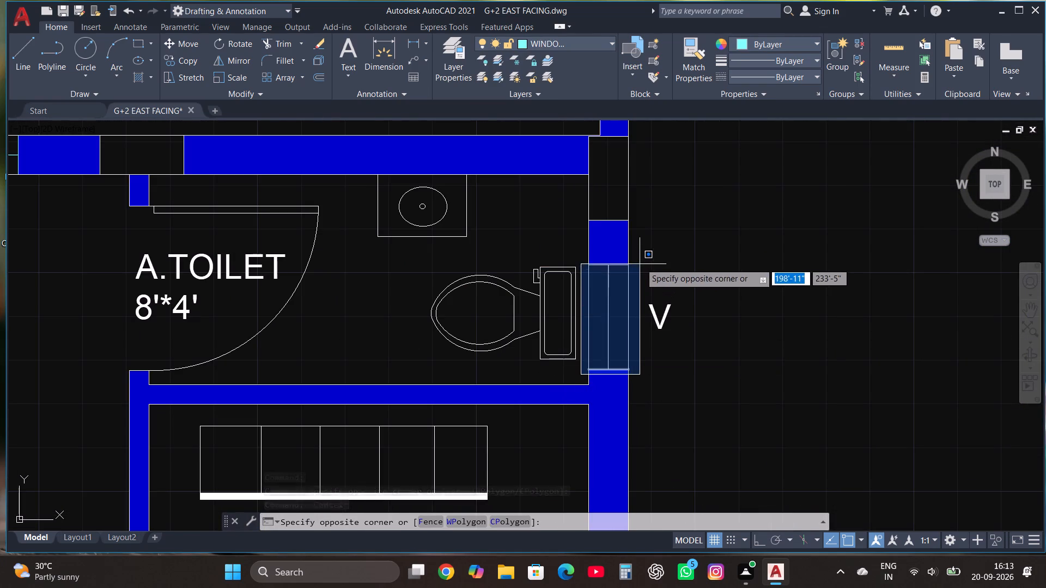
pyautogui.click(642, 254)
pyautogui.click(571, 40)
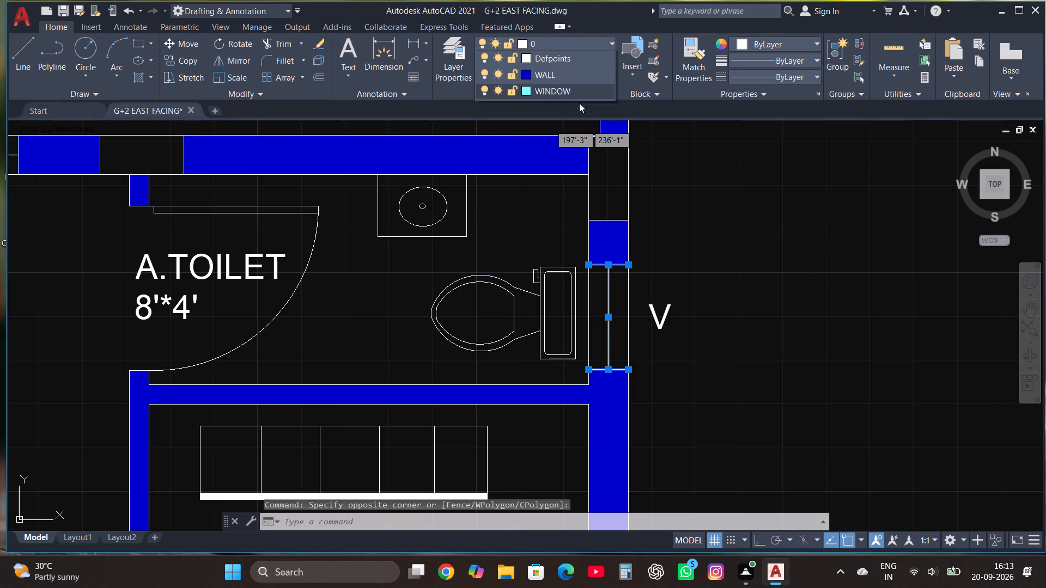
pyautogui.click(577, 113)
# Move the lines of the first plan's kids bedroom east window to the WINDOW layer.
pyautogui.scroll(-3, 559, 169)
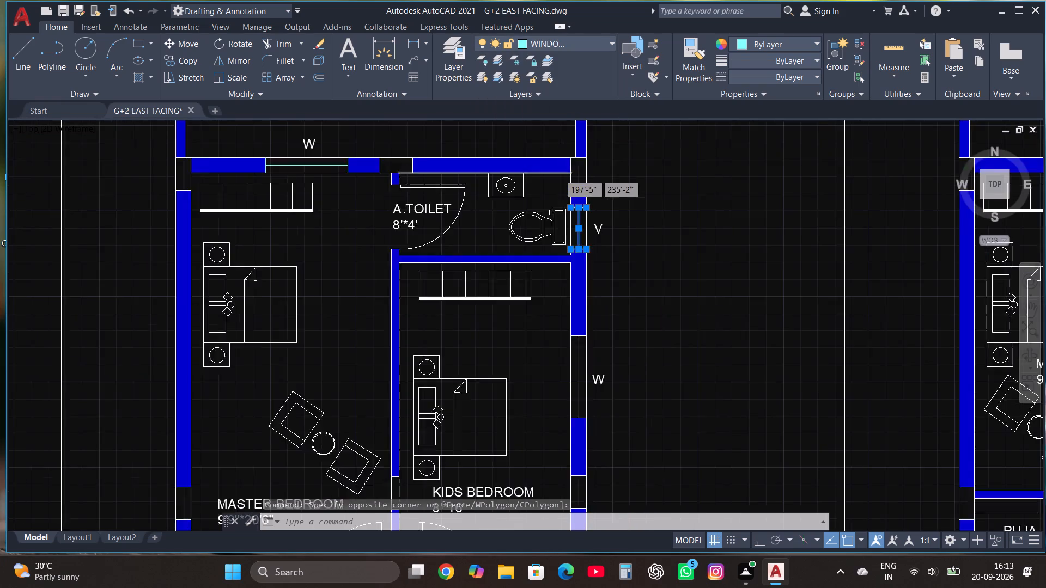
pyautogui.scroll(4, 573, 305)
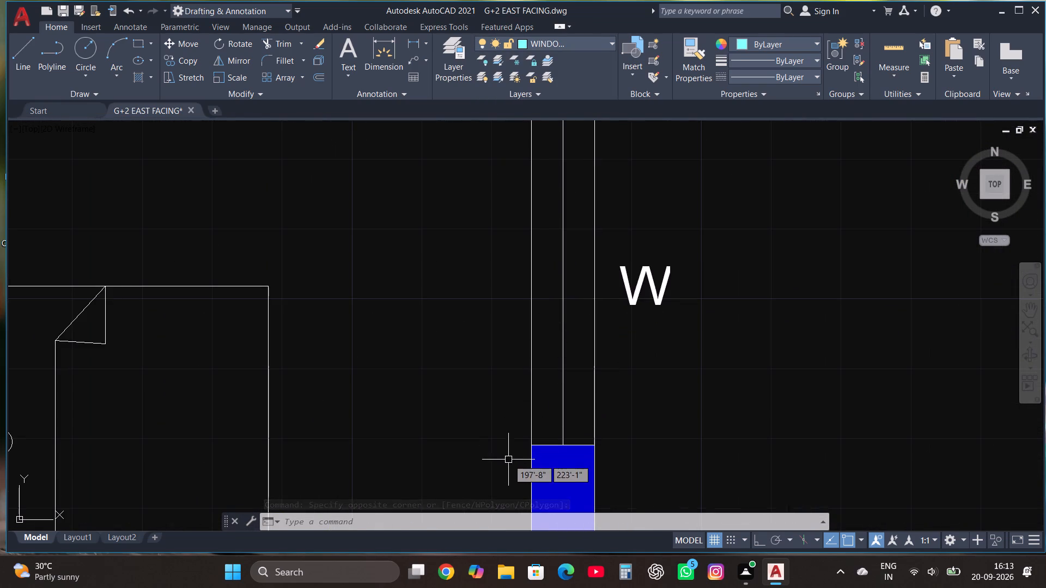
pyautogui.click(508, 460)
pyautogui.scroll(-2, 512, 452)
pyautogui.click(552, 308)
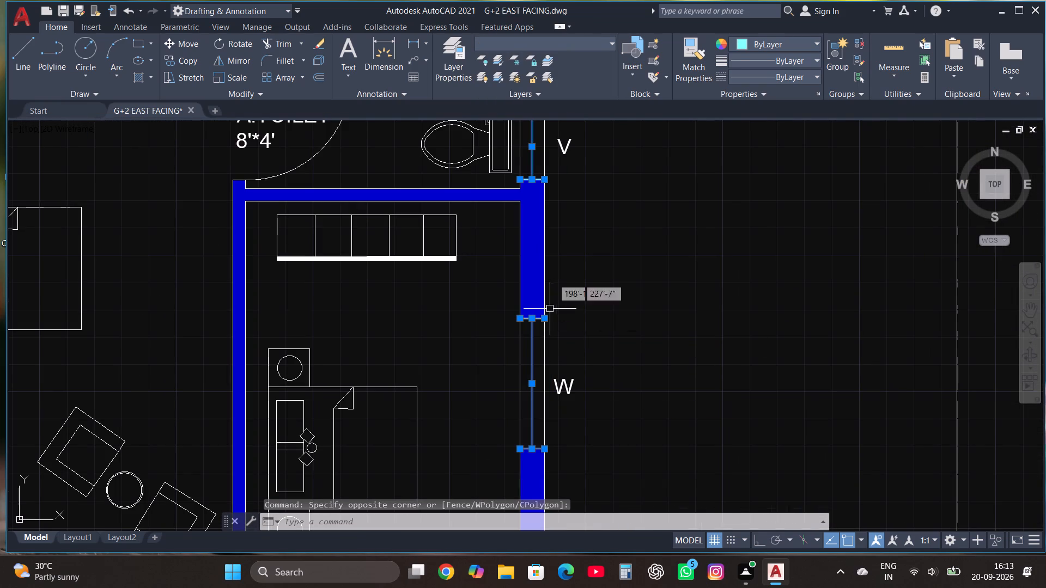
pyautogui.click(530, 45)
pyautogui.click(535, 110)
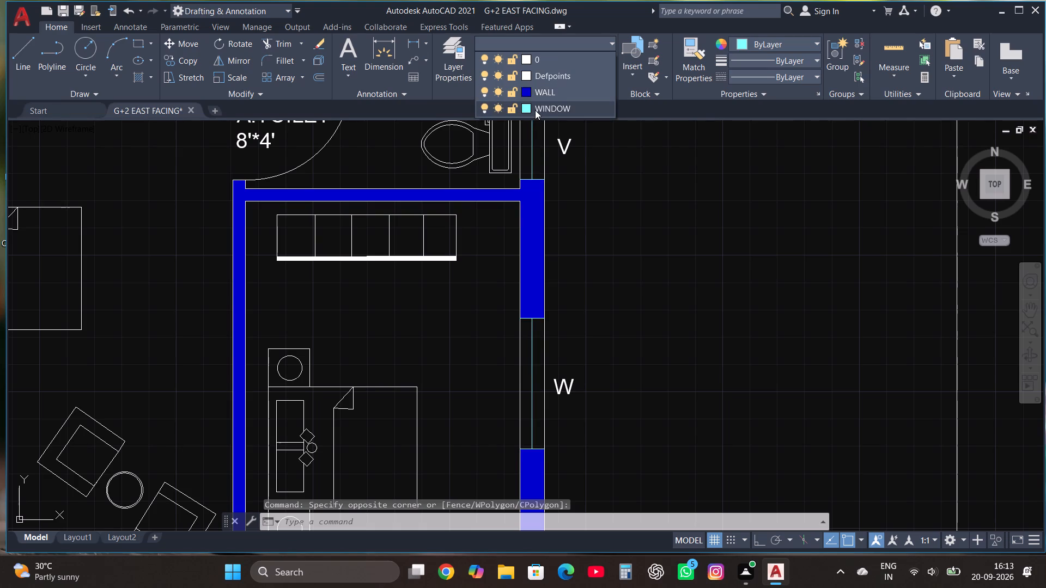
pyautogui.scroll(-3, 536, 192)
pyautogui.press('Escape')
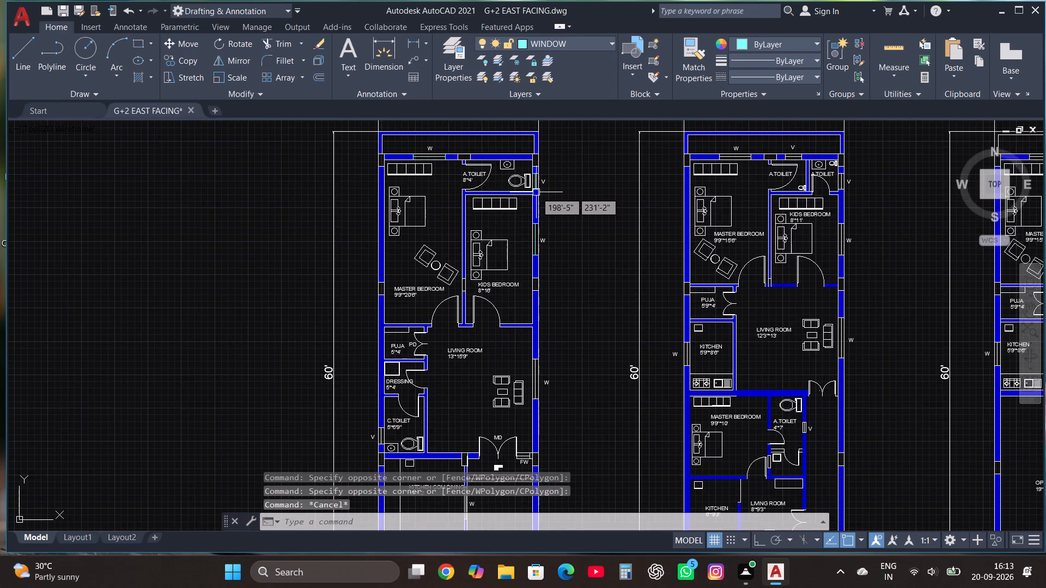
# Move the lines of the first plan's living room east window to the WINDOW layer.
pyautogui.scroll(3, 534, 358)
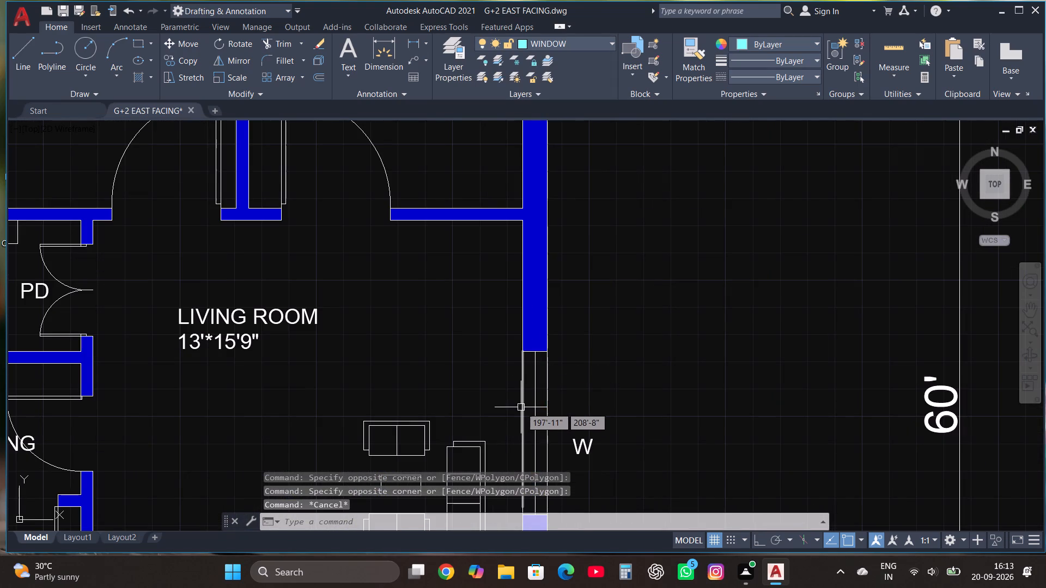
pyautogui.click(522, 411)
pyautogui.scroll(-1, 556, 336)
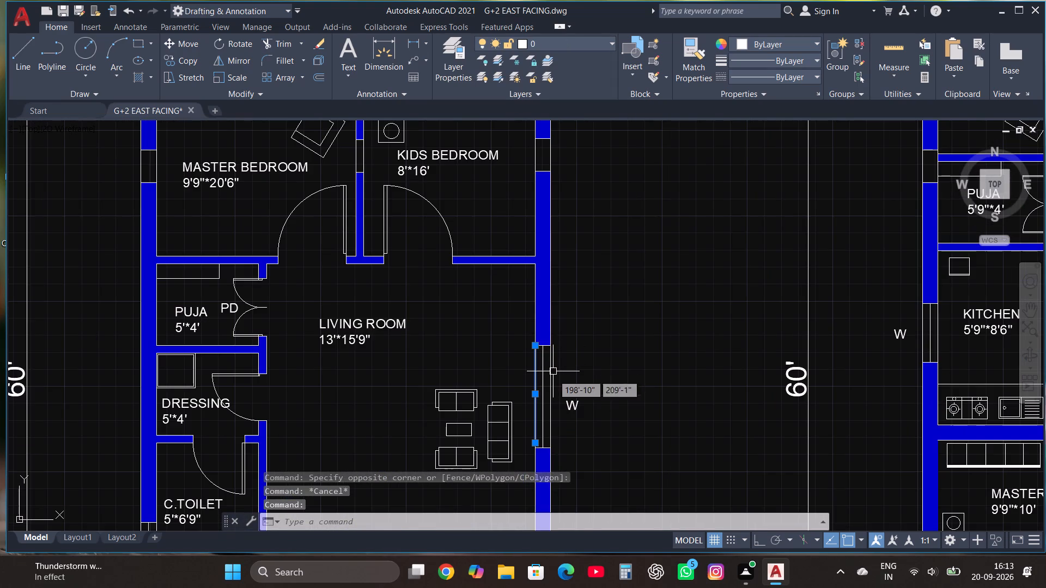
pyautogui.click(552, 383)
pyautogui.click(551, 42)
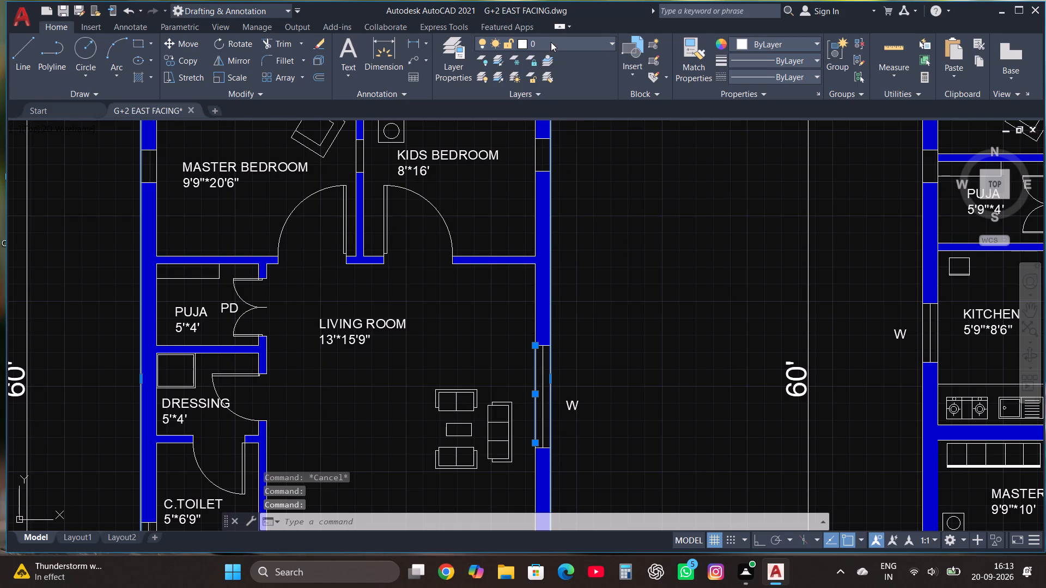
pyautogui.click(556, 113)
pyautogui.press('Escape')
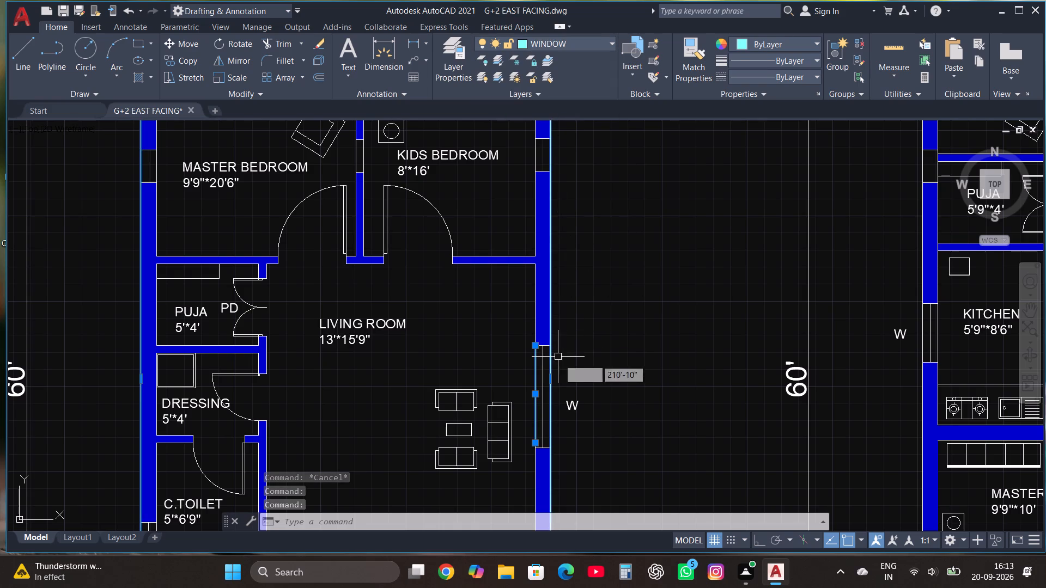
pyautogui.click(544, 385)
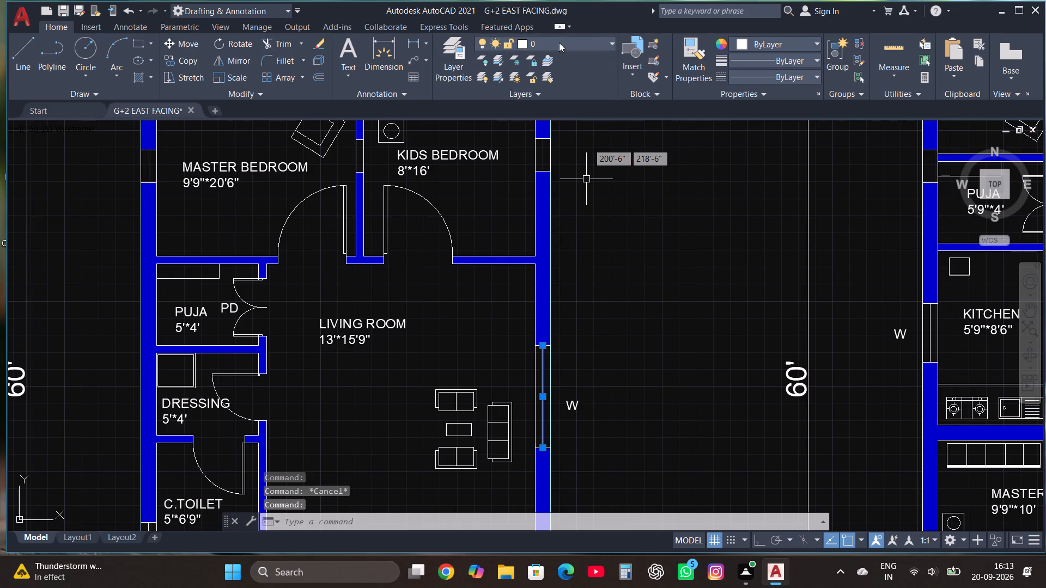
pyautogui.click(559, 42)
pyautogui.click(554, 112)
pyautogui.press('Escape')
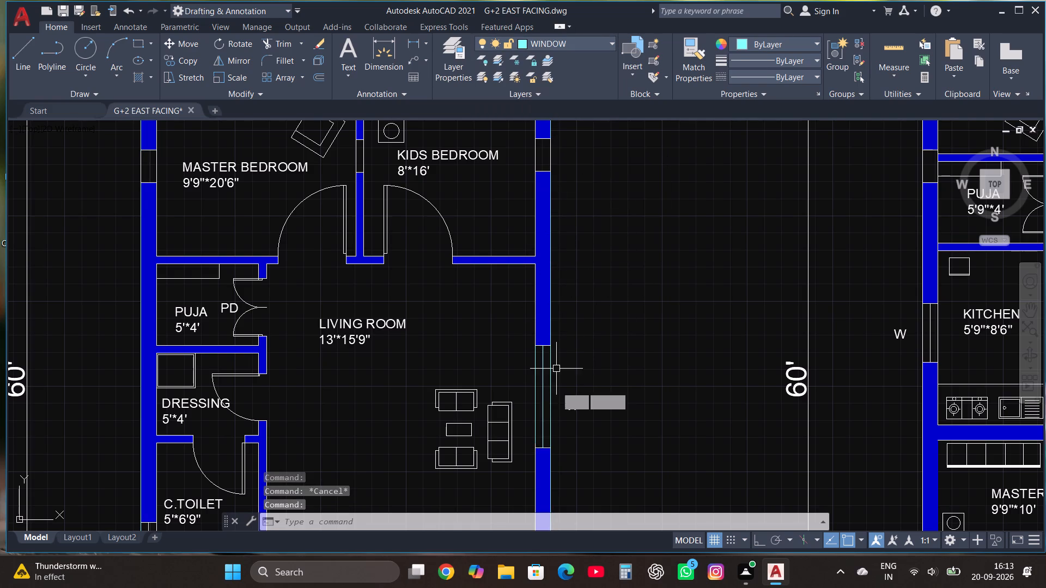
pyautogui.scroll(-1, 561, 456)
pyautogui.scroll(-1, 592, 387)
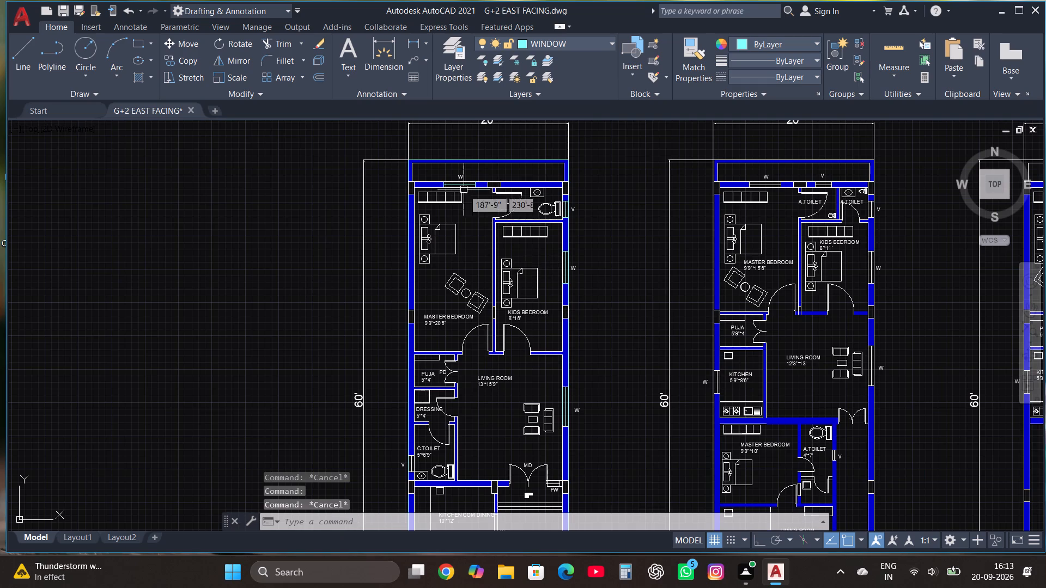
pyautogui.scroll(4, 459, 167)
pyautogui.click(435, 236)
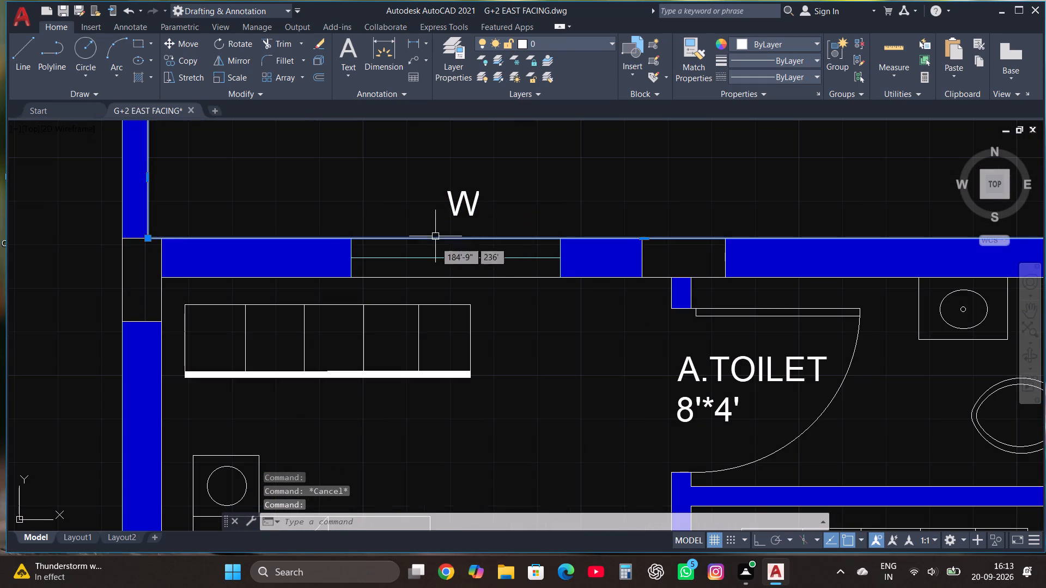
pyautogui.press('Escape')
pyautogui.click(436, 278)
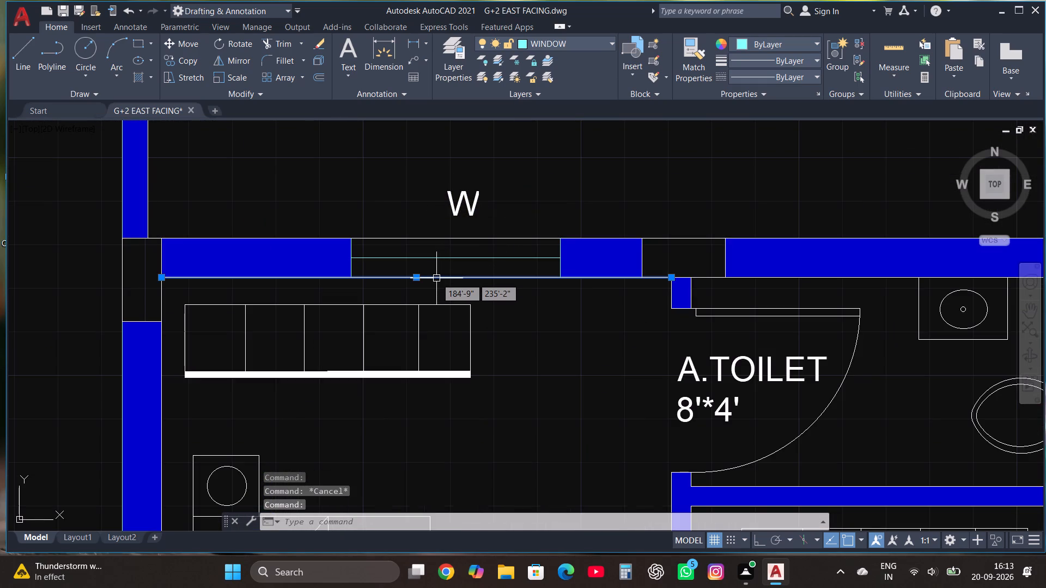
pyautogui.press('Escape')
# Move the lines of the ventilator marked V in the first plan's C.TOILET west wall to the WINDOW layer.
pyautogui.scroll(-2, 441, 242)
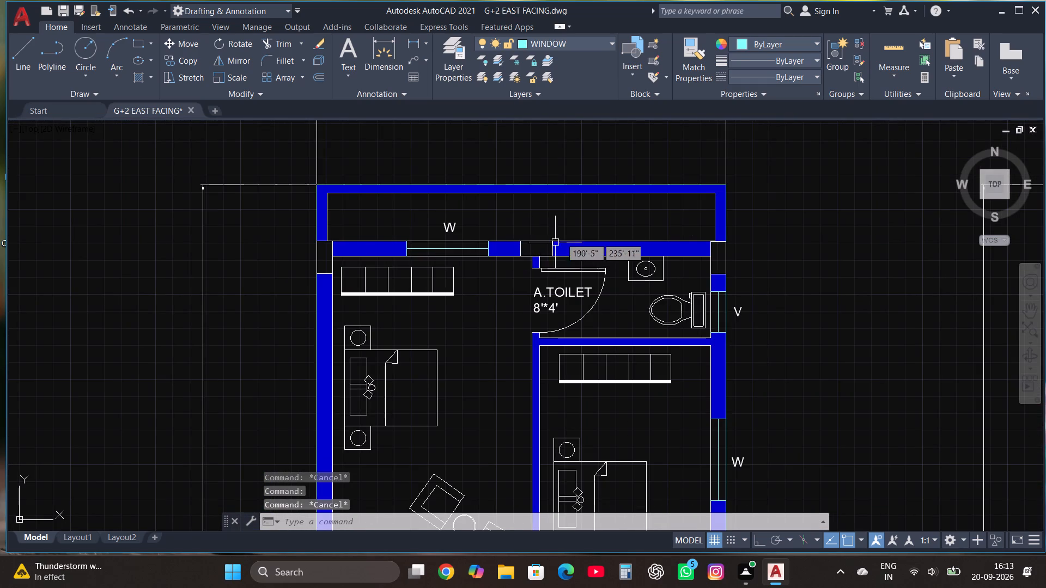
pyautogui.scroll(-2, 567, 211)
pyautogui.scroll(-1, 507, 319)
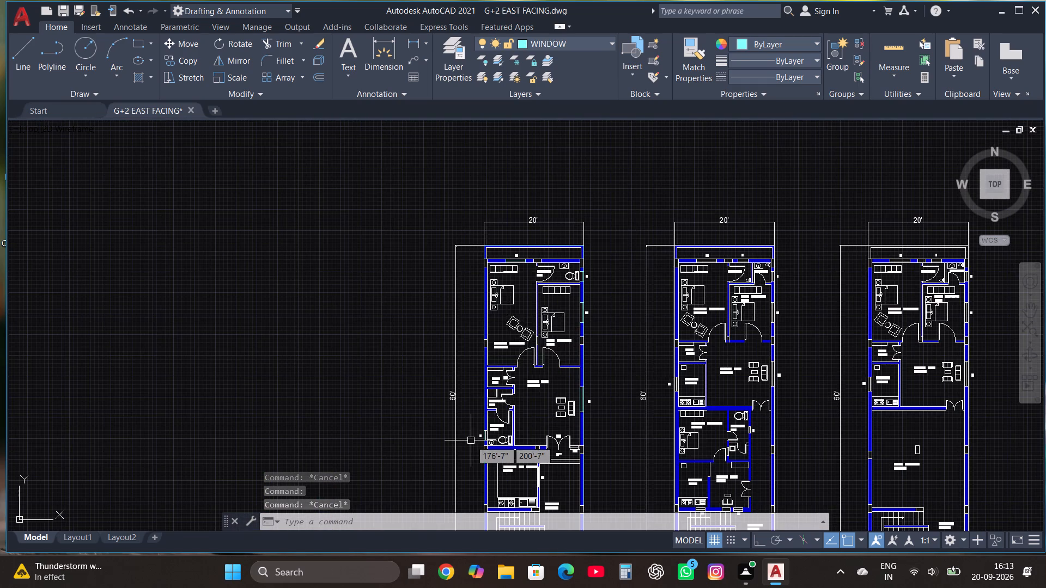
pyautogui.scroll(3, 471, 440)
pyautogui.scroll(2, 543, 441)
pyautogui.click(462, 457)
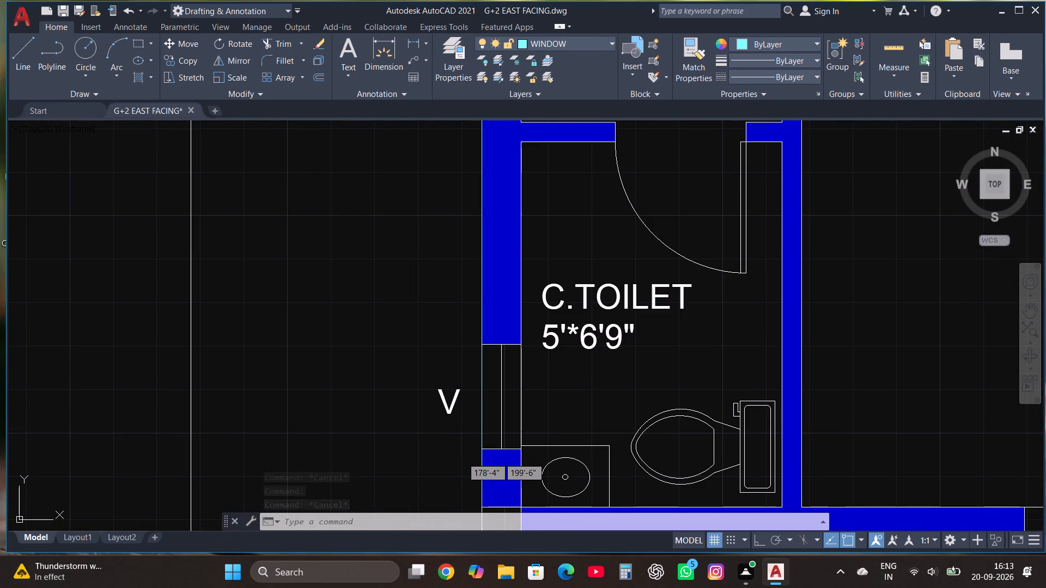
pyautogui.click(543, 322)
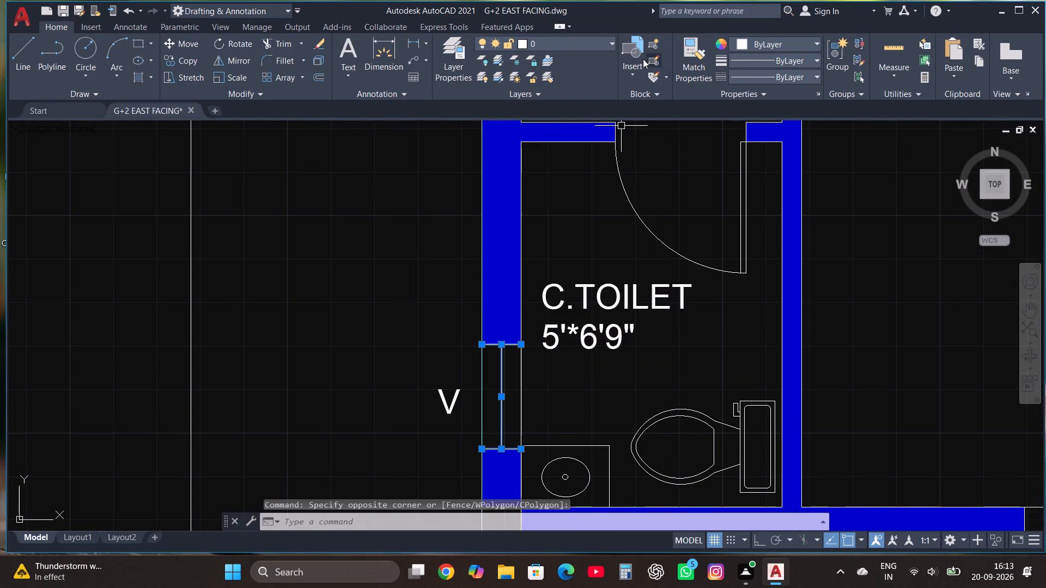
pyautogui.click(560, 46)
pyautogui.click(554, 108)
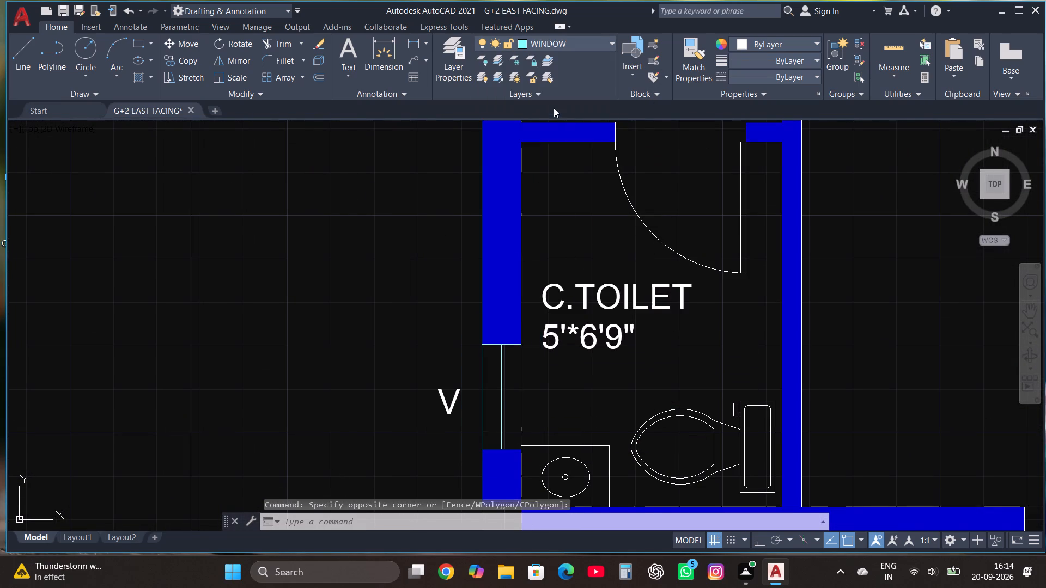
pyautogui.press('Escape')
pyautogui.click(521, 382)
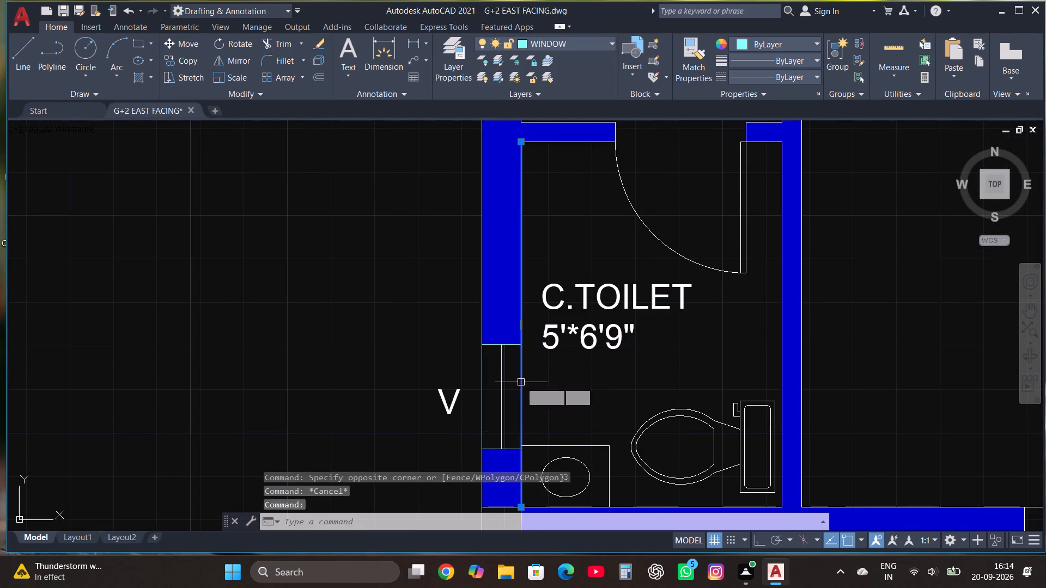
pyautogui.click(560, 44)
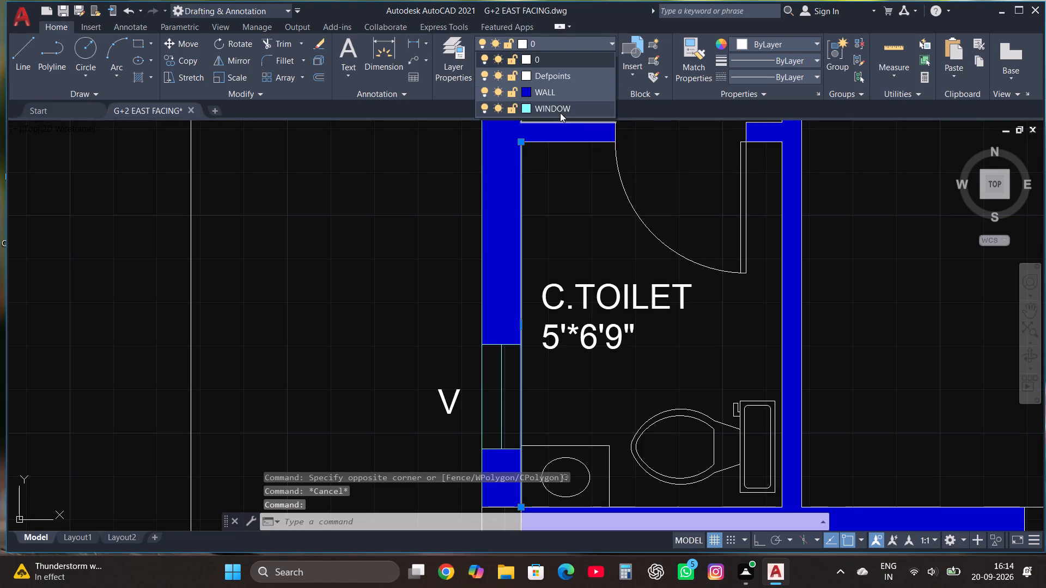
pyautogui.click(560, 108)
pyautogui.press('Escape')
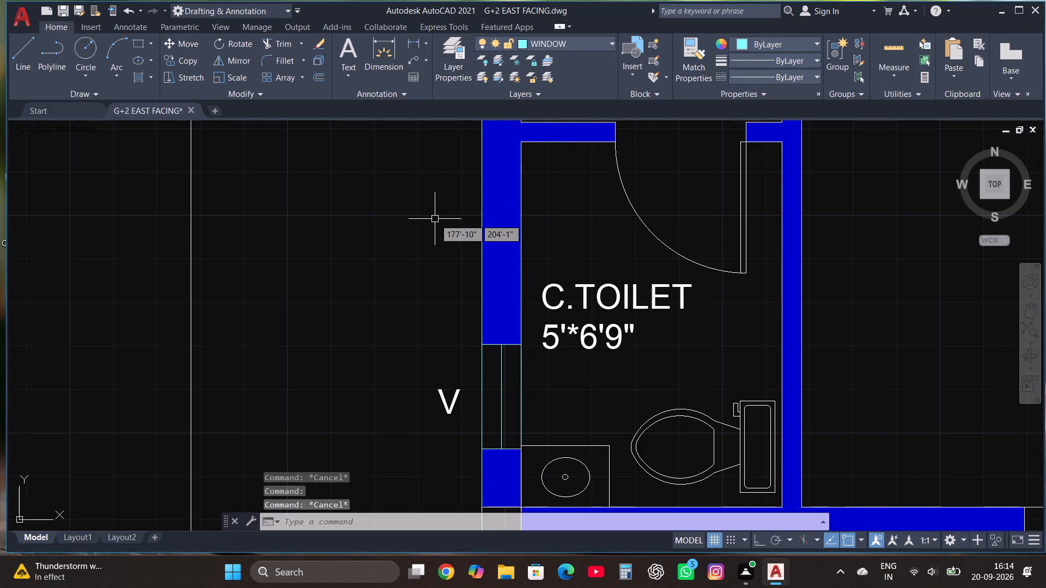
# Move the lines of the window marked FW beside the first plan's main door to the WINDOW layer.
pyautogui.scroll(-3, 435, 219)
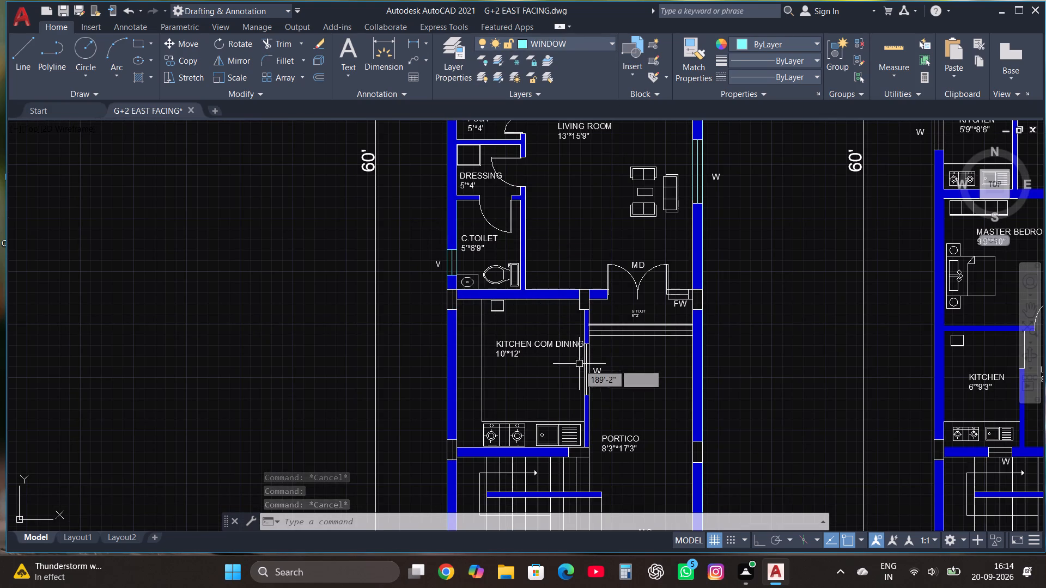
pyautogui.scroll(-1, 564, 430)
pyautogui.scroll(1, 582, 369)
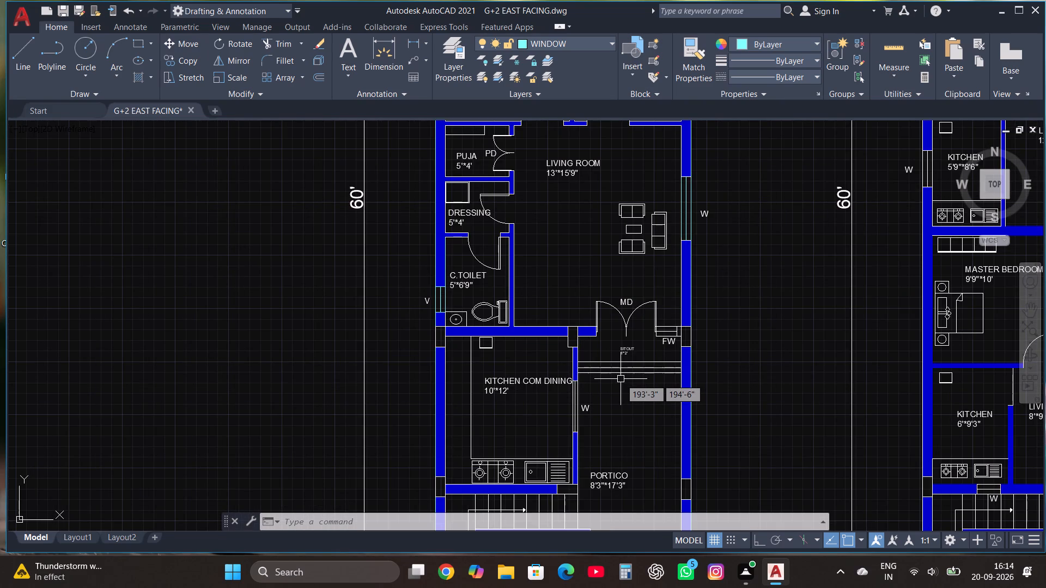
pyautogui.scroll(2, 665, 333)
pyautogui.moveTo(636, 358); pyautogui.dragTo(638, 350)
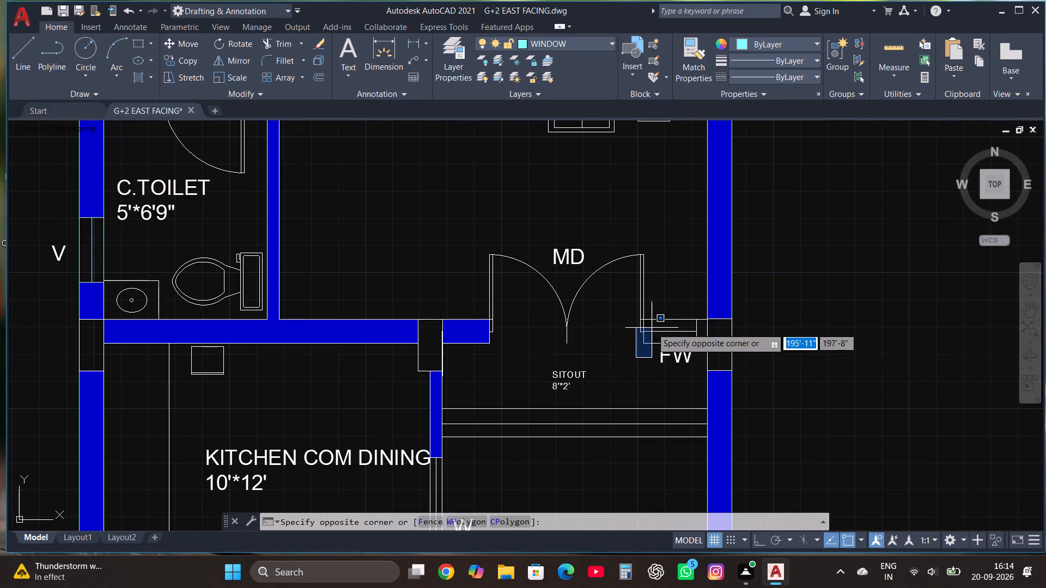
pyautogui.click(700, 303)
pyautogui.click(555, 40)
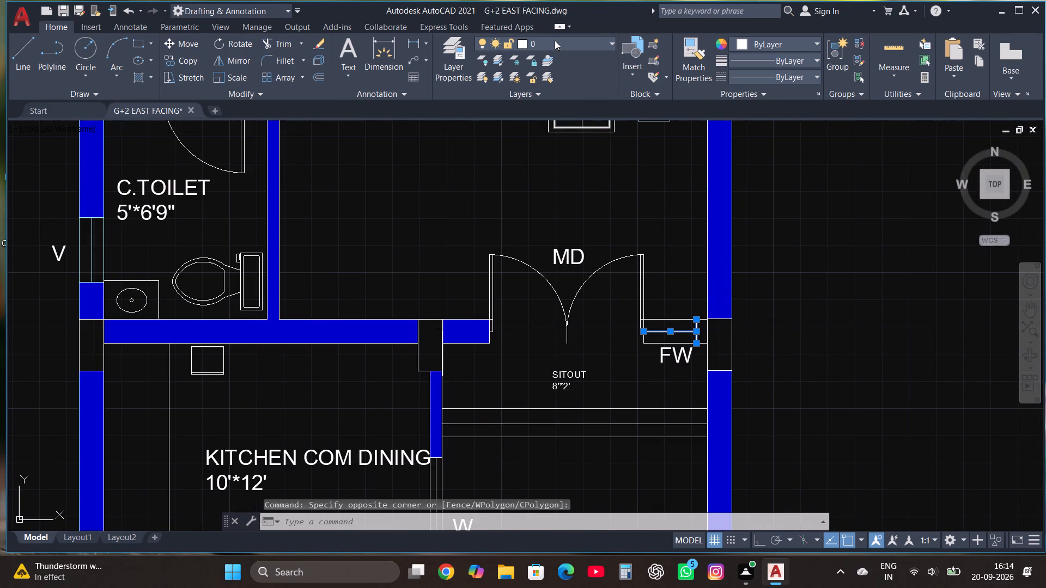
pyautogui.click(558, 108)
pyautogui.press('Escape')
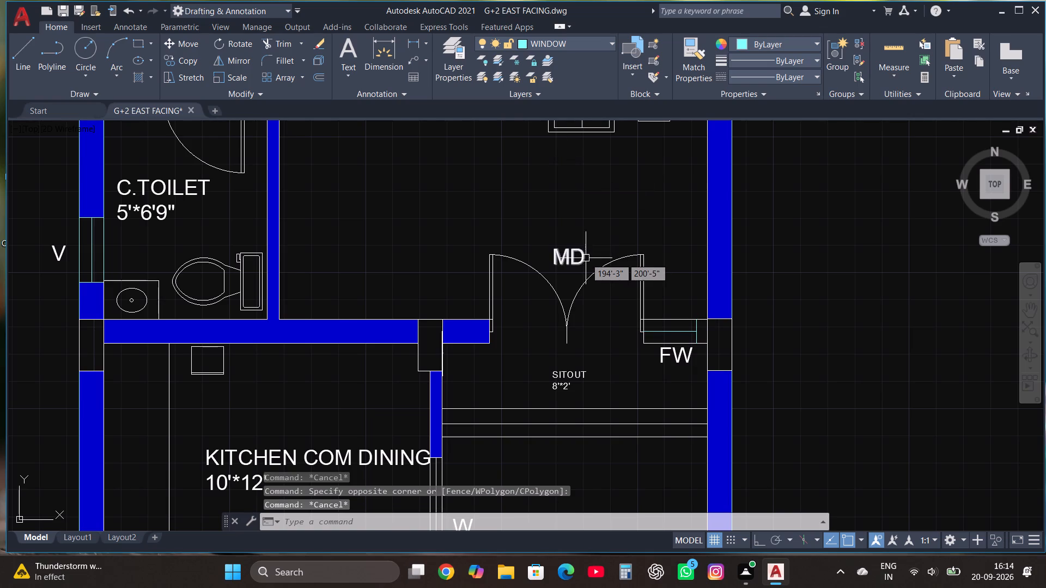
# Move the lines of the window between the first plan's kitchen com dining and portico to the WINDOW layer.
pyautogui.scroll(-3, 586, 258)
pyautogui.scroll(3, 583, 323)
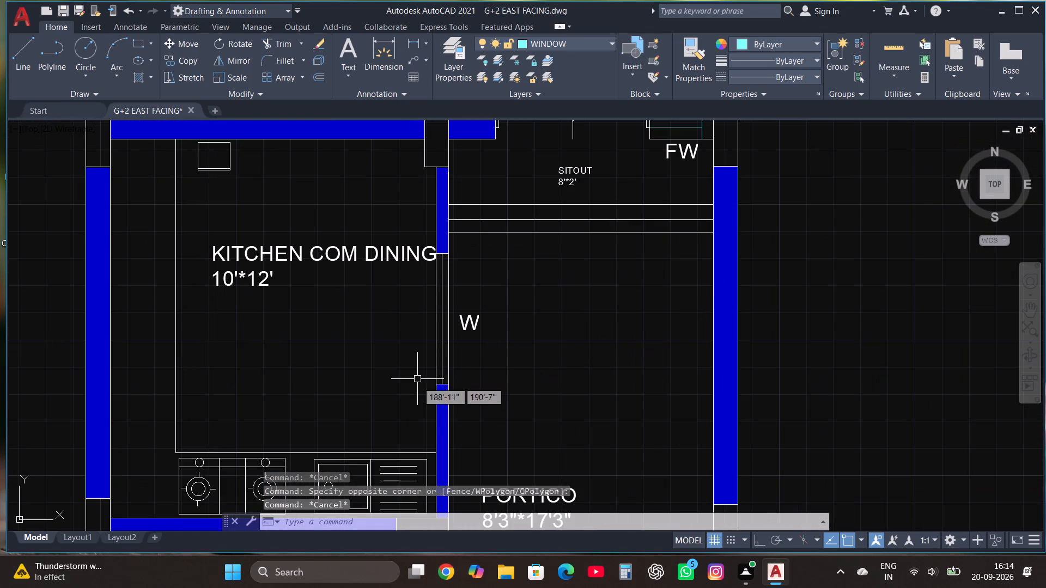
pyautogui.click(427, 403)
pyautogui.click(449, 248)
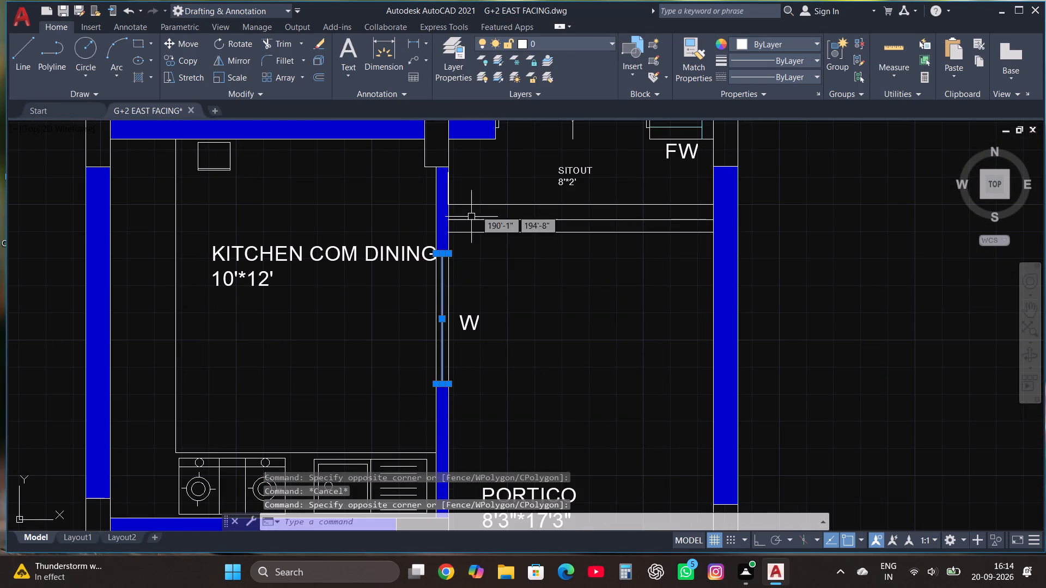
pyautogui.click(428, 394)
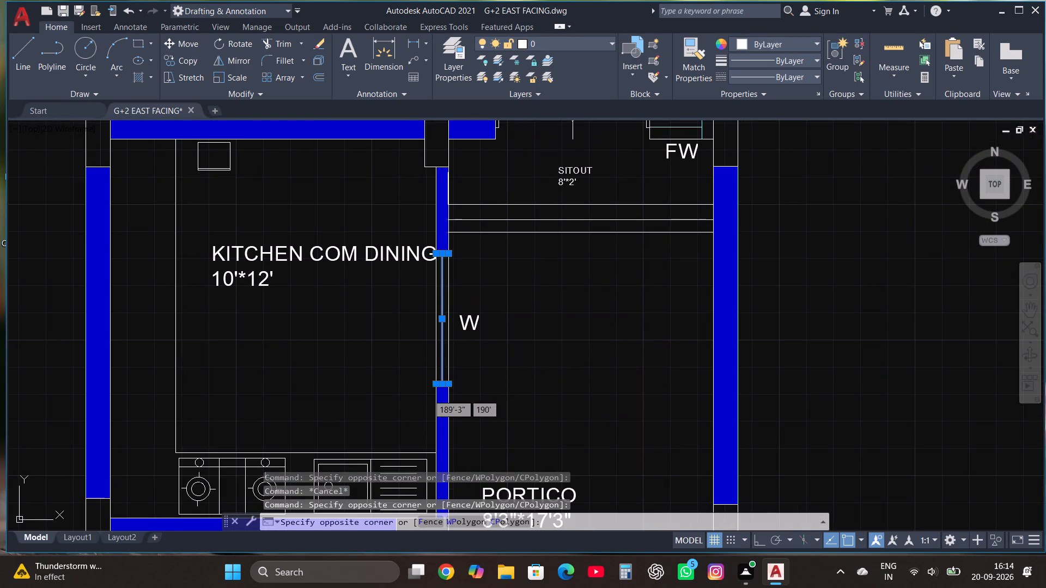
pyautogui.click(454, 243)
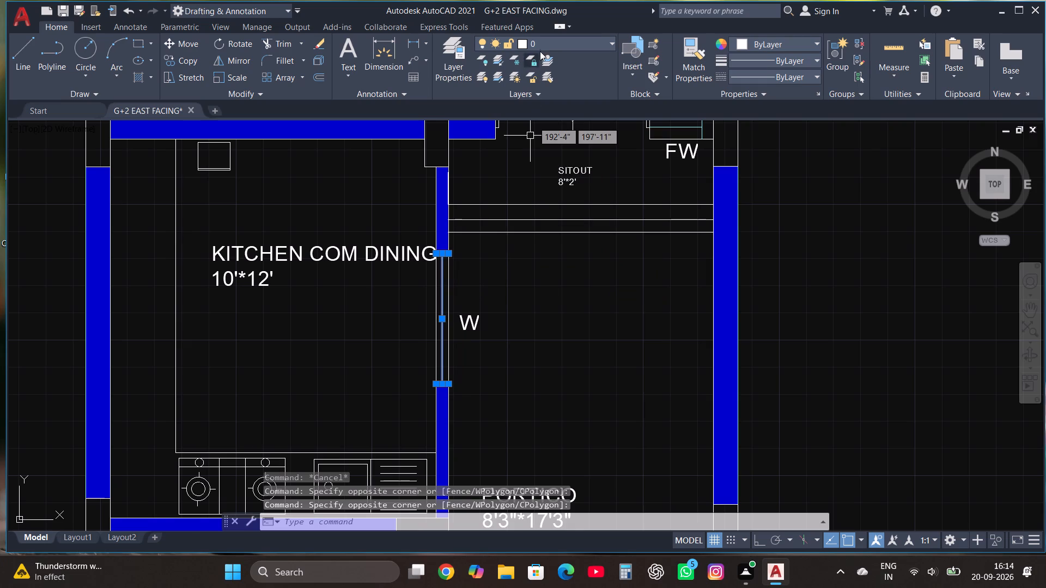
pyautogui.click(540, 38)
pyautogui.click(541, 110)
pyautogui.press('Escape')
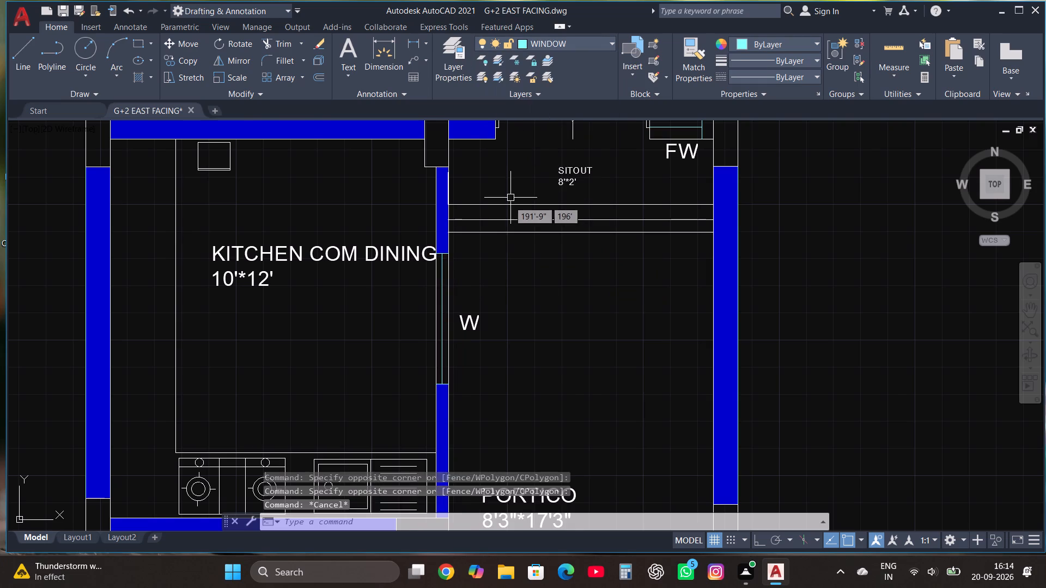
# Move the lines of the west window of the second plan's 5'9"*8'6" kitchen to the WINDOW layer.
pyautogui.scroll(-2, 505, 205)
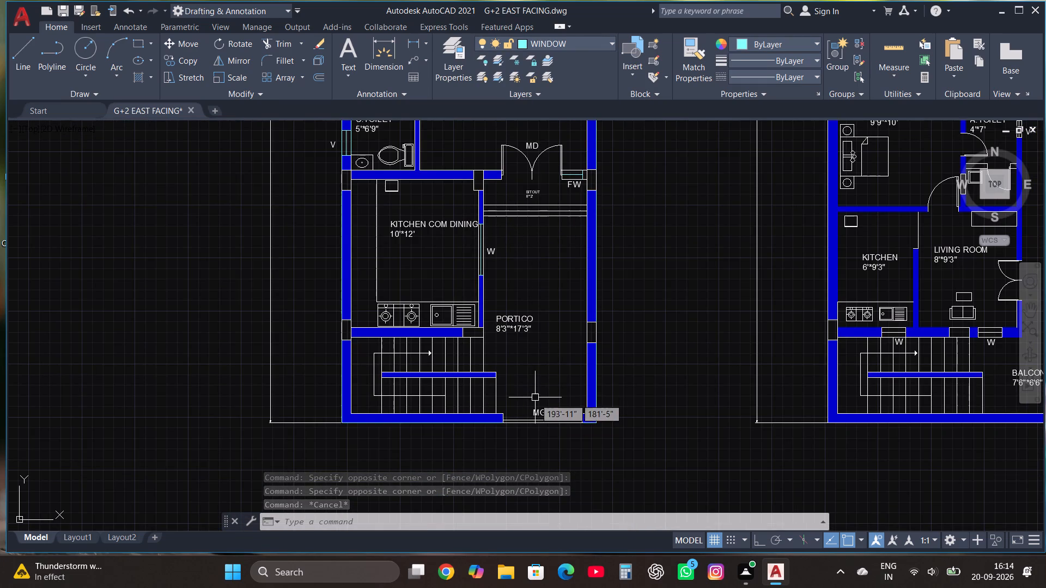
pyautogui.scroll(-1, 542, 441)
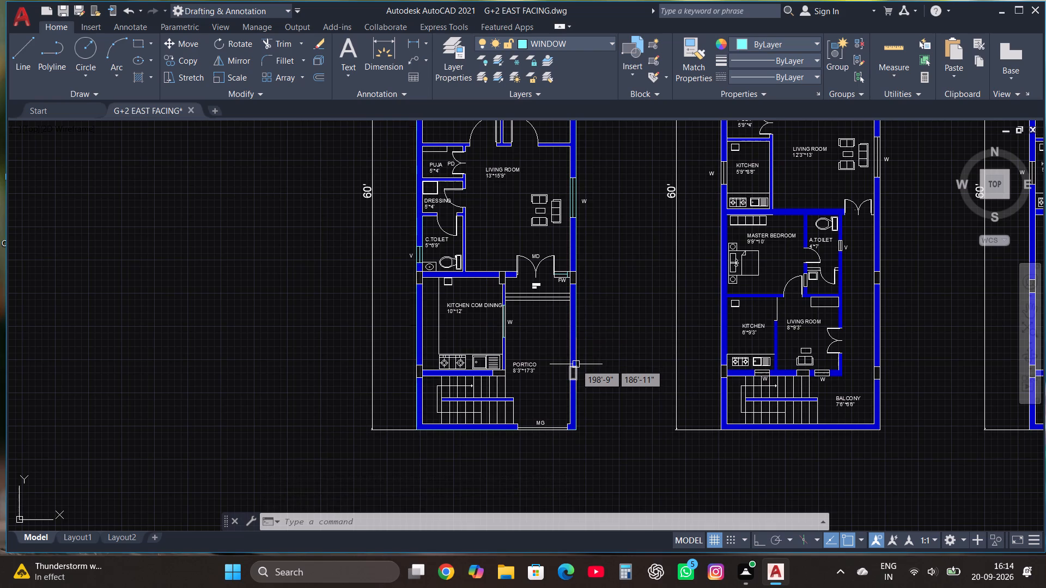
pyautogui.scroll(-1, 564, 424)
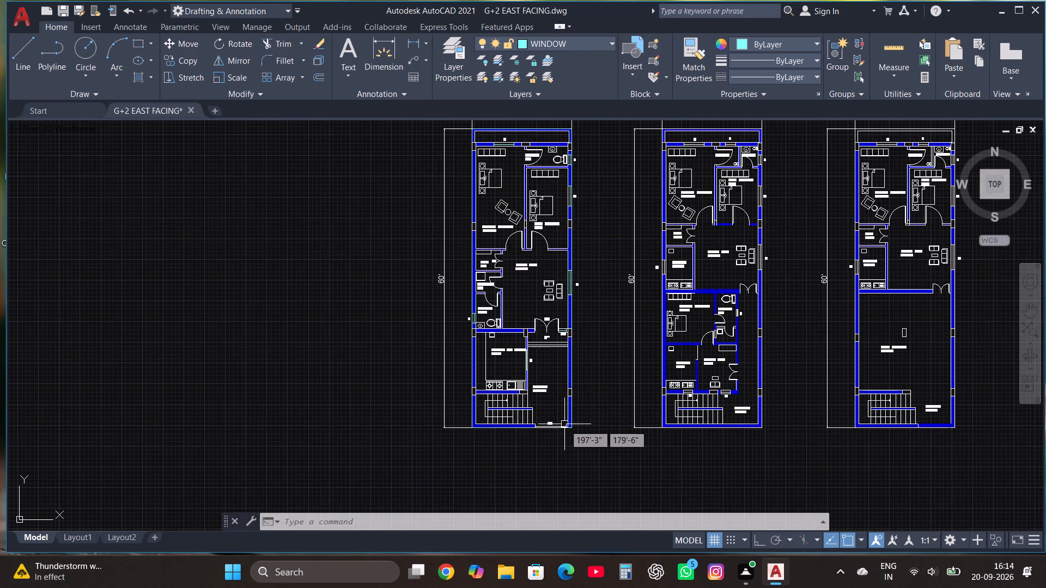
pyautogui.scroll(1, 627, 252)
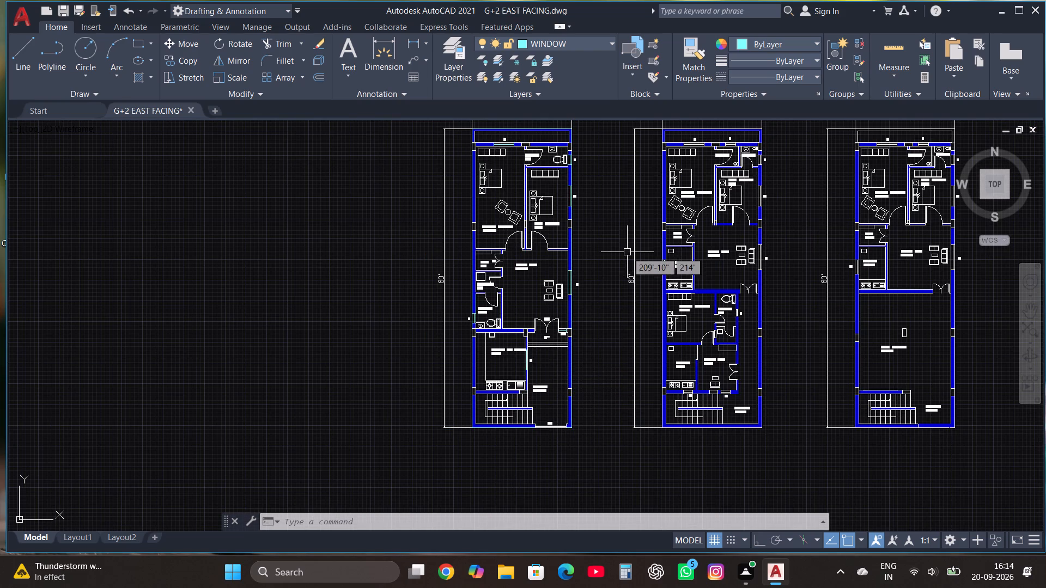
pyautogui.scroll(1, 627, 252)
pyautogui.scroll(-1, 488, 336)
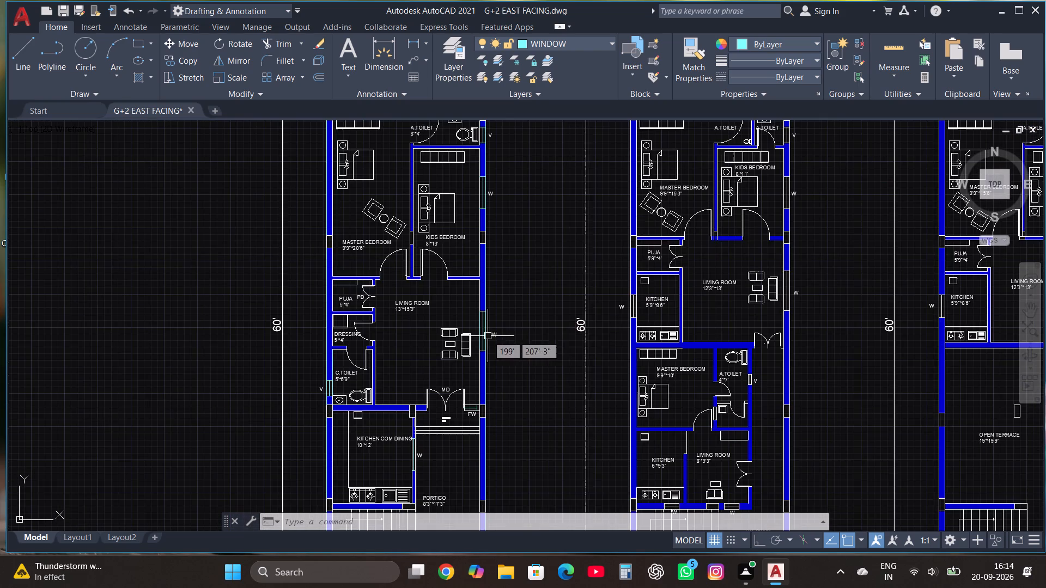
pyautogui.scroll(2, 629, 300)
pyautogui.click(617, 359)
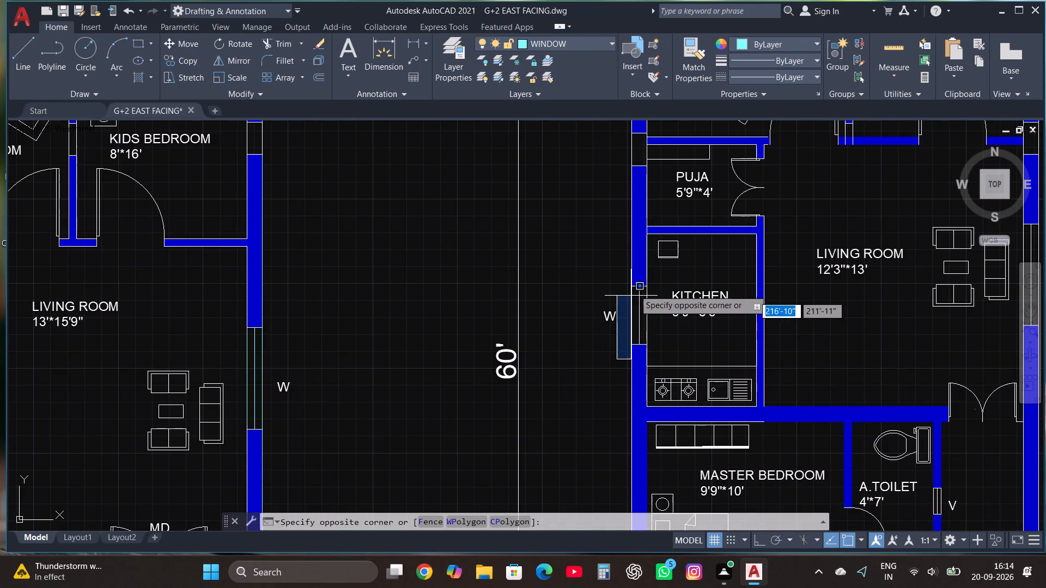
pyautogui.click(653, 278)
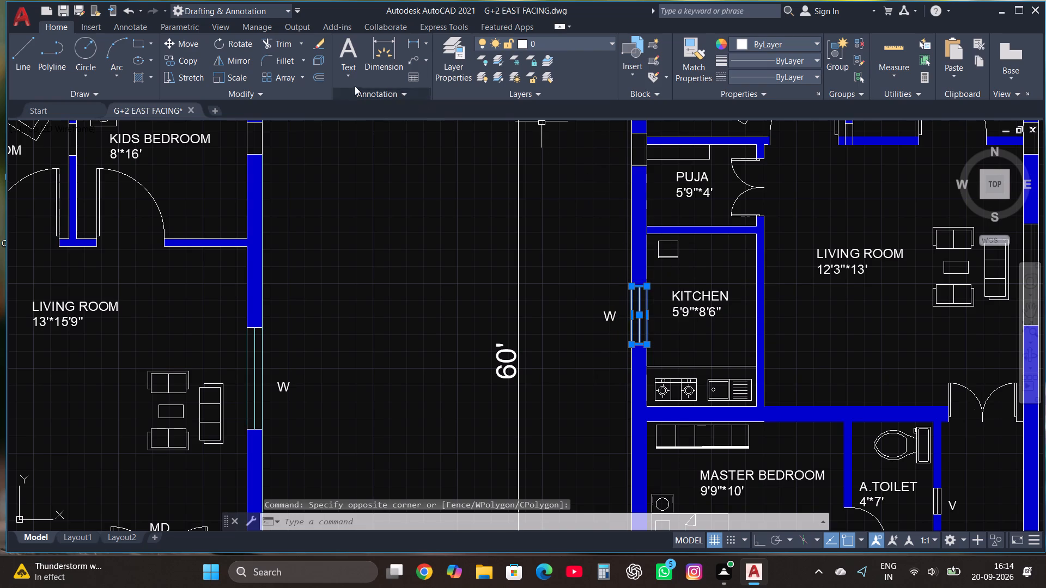
pyautogui.click(574, 40)
pyautogui.click(583, 109)
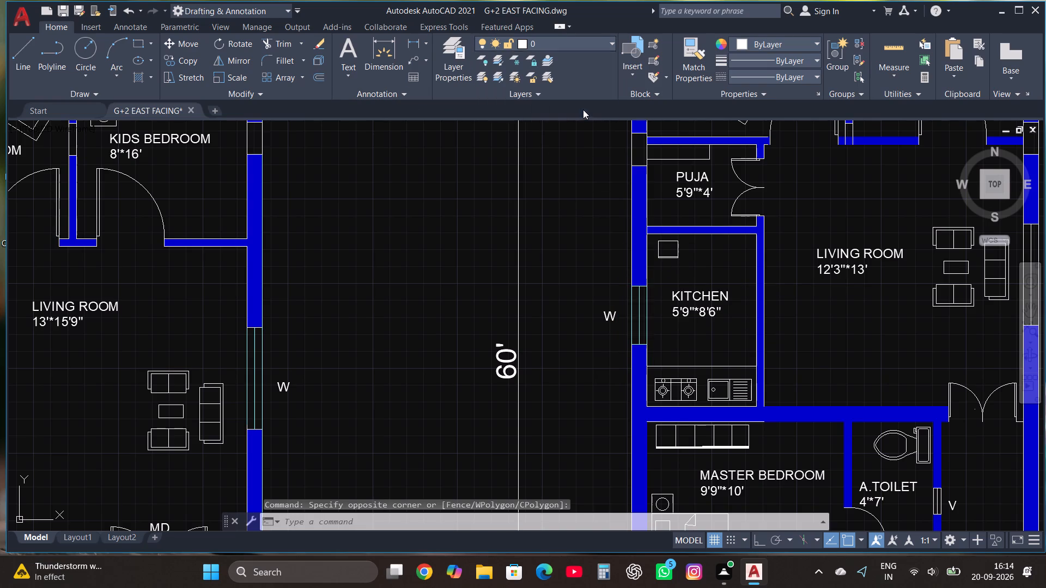
# Move the lines of the ventilator marked V in the east wall of the second plan's 4'*7' A.TOILET to the WINDOW layer.
pyautogui.scroll(-2, 576, 383)
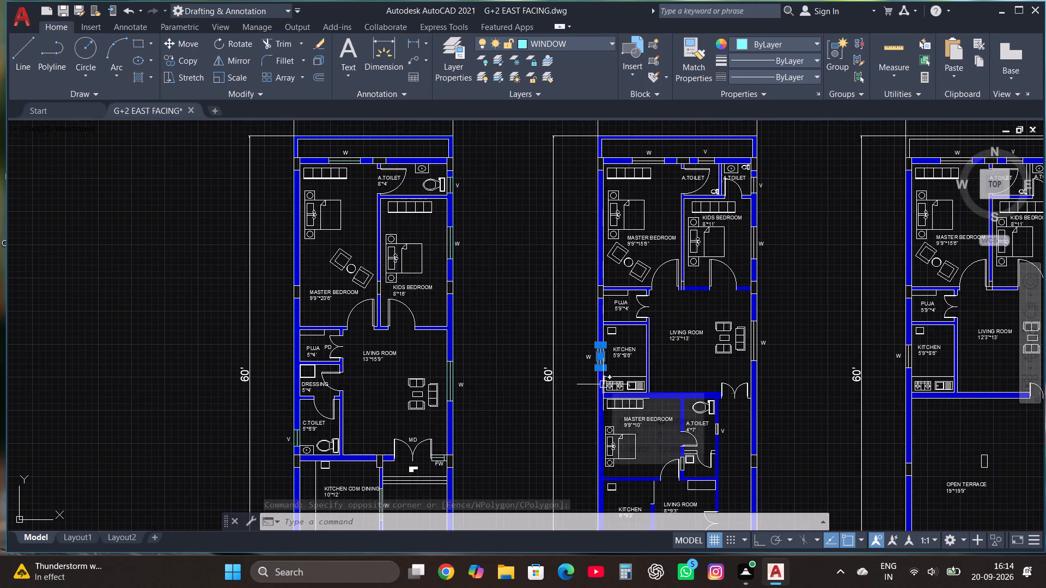
pyautogui.scroll(2, 604, 371)
pyautogui.press('Escape')
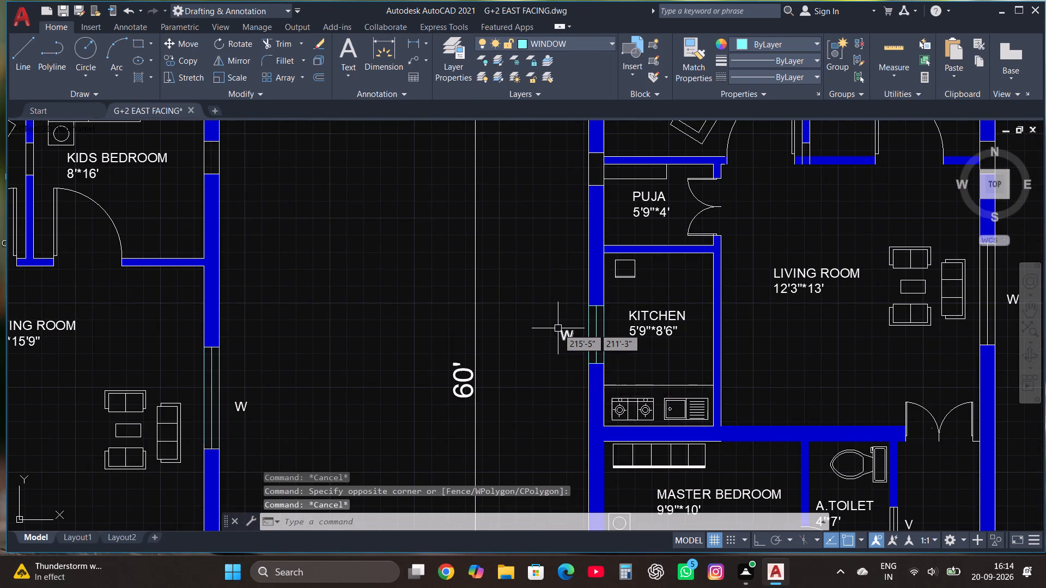
pyautogui.scroll(-2, 558, 328)
pyautogui.scroll(3, 689, 412)
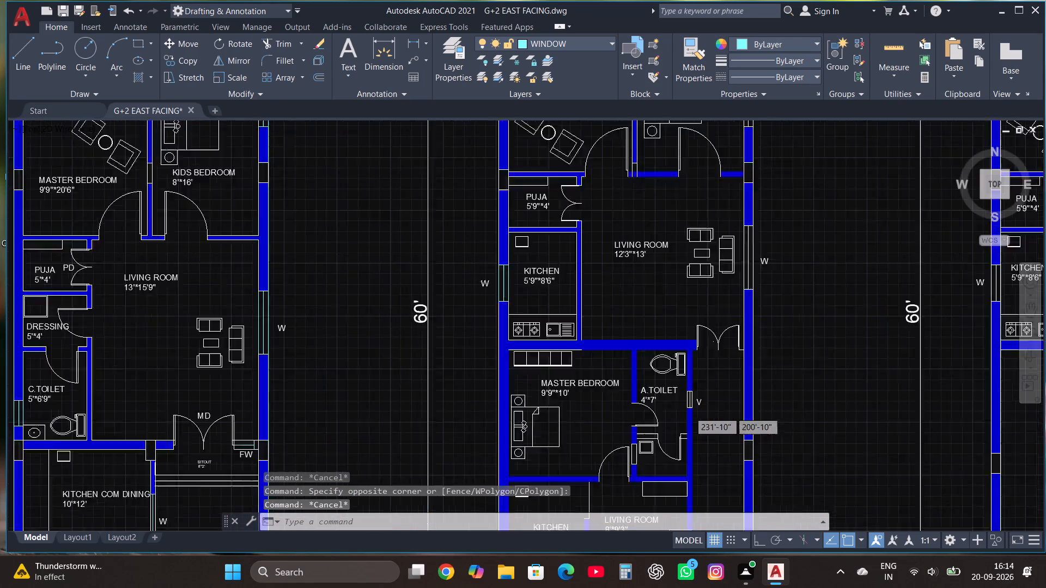
pyautogui.click(667, 411)
pyautogui.click(703, 352)
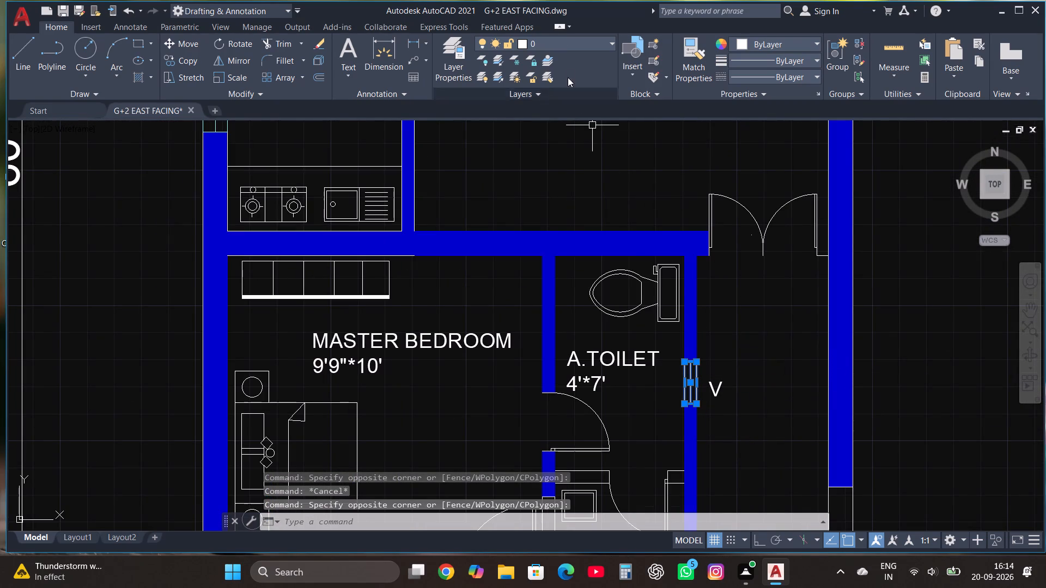
pyautogui.click(566, 43)
pyautogui.click(574, 108)
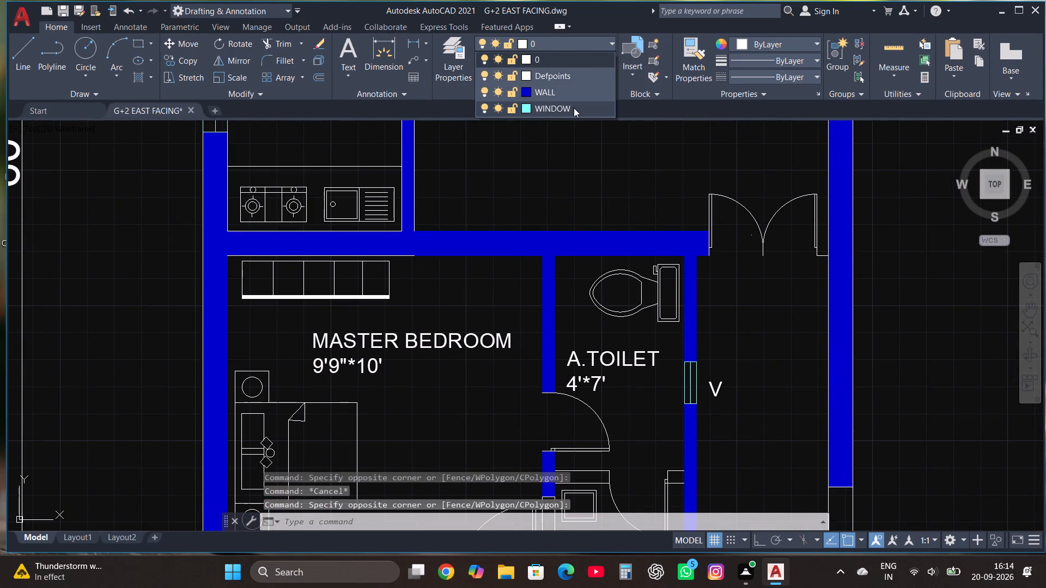
pyautogui.press('Escape')
# Move the lines of the window in the south wall of the second plan's 6'*9'3" kitchen to the WINDOW layer.
pyautogui.scroll(-1, 560, 142)
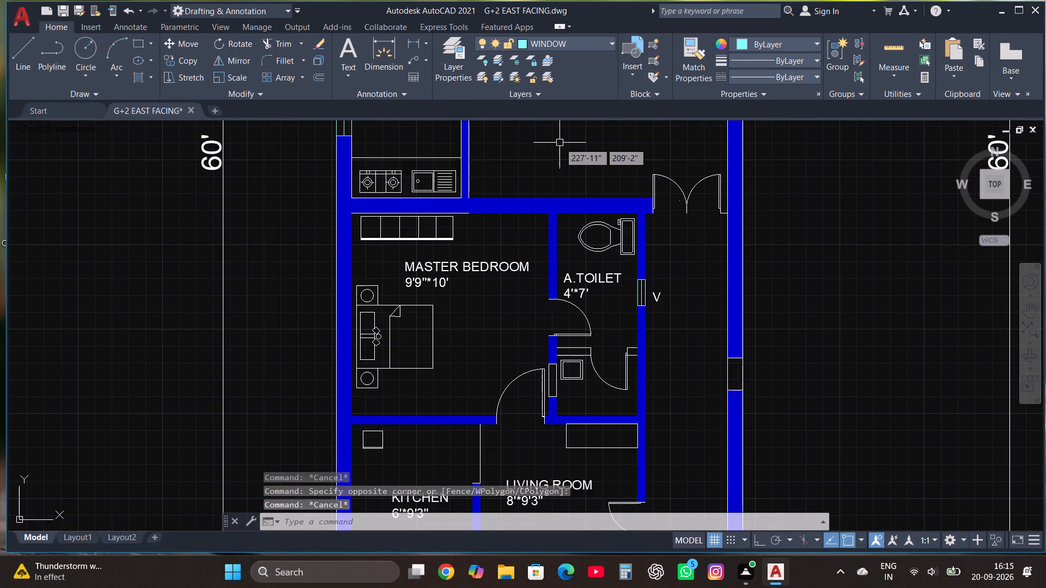
pyautogui.scroll(-2, 560, 143)
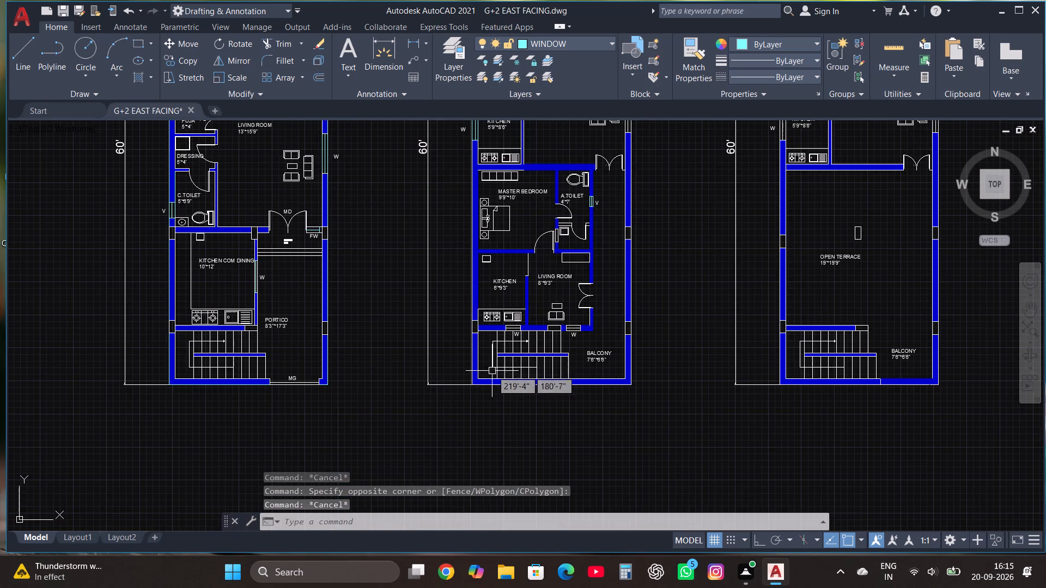
pyautogui.scroll(5, 520, 339)
pyautogui.click(350, 342)
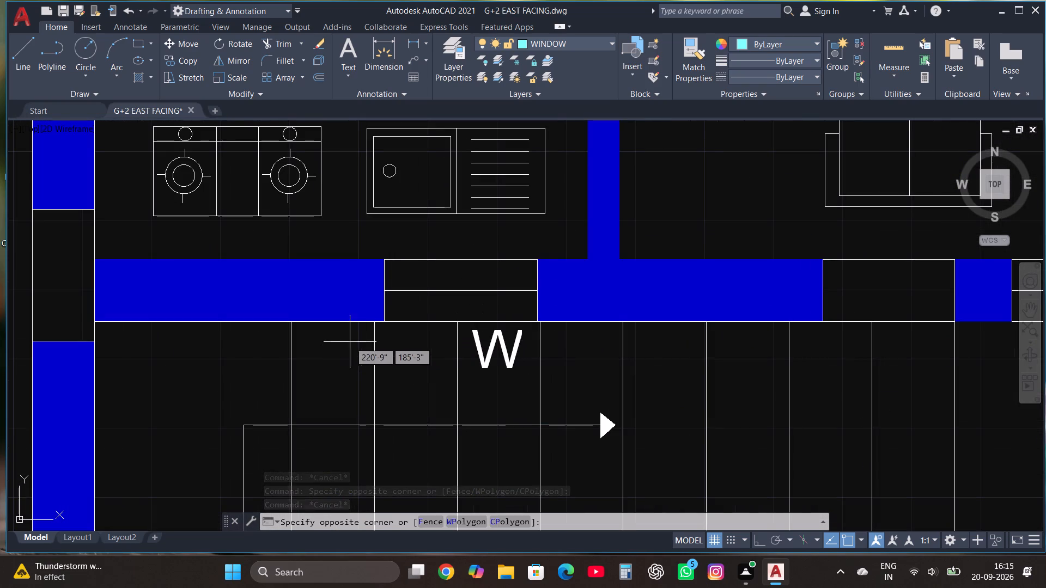
pyautogui.click(556, 248)
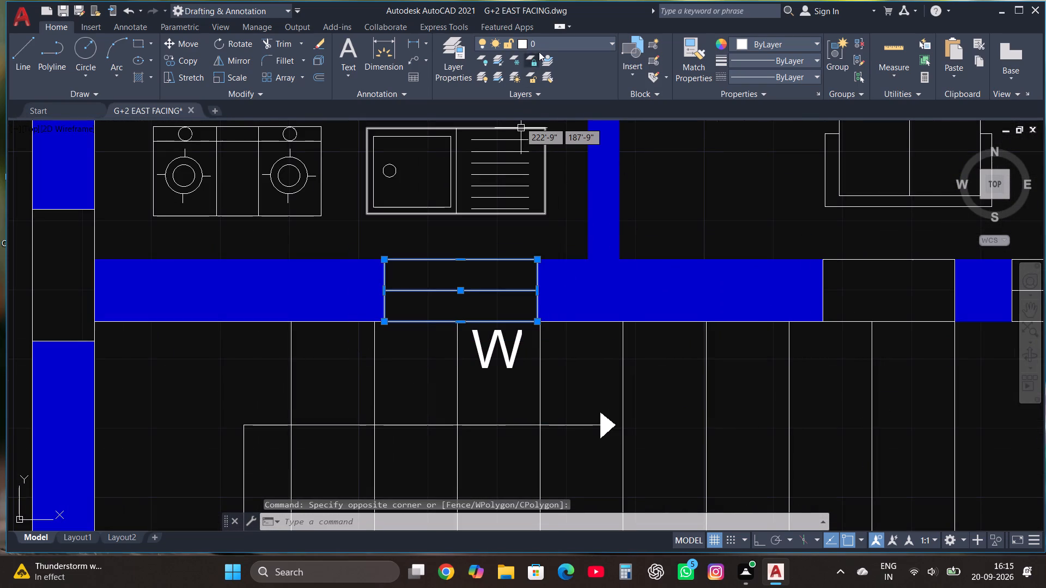
pyautogui.click(542, 44)
pyautogui.click(543, 105)
pyautogui.scroll(-1, 495, 315)
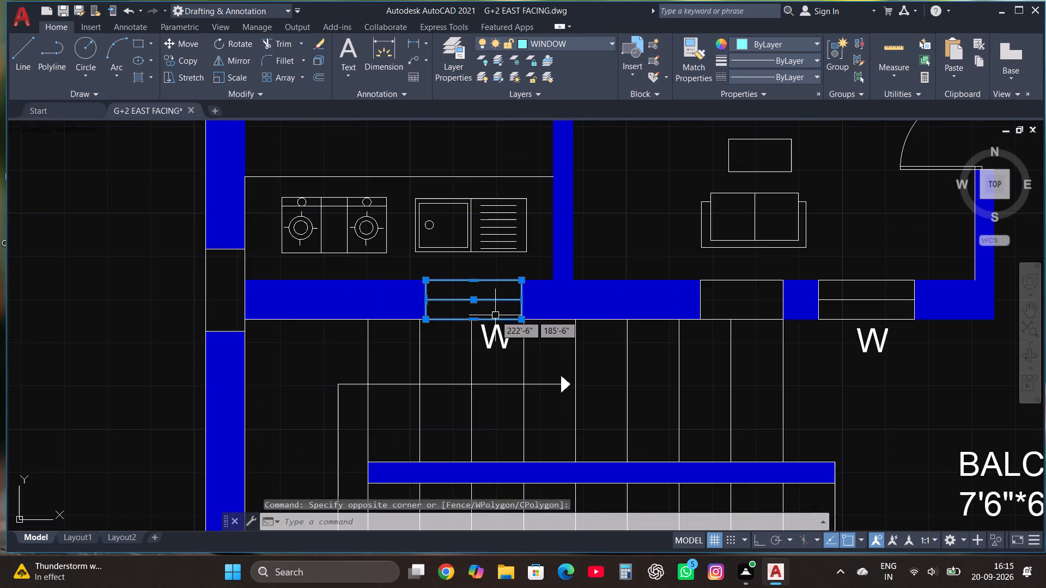
pyautogui.press('Escape')
# Move the lines of the window in the south wall of the second plan's 8'*9'3" living room to the WINDOW layer.
pyautogui.scroll(-1, 555, 357)
pyautogui.scroll(2, 729, 320)
pyautogui.click(692, 383)
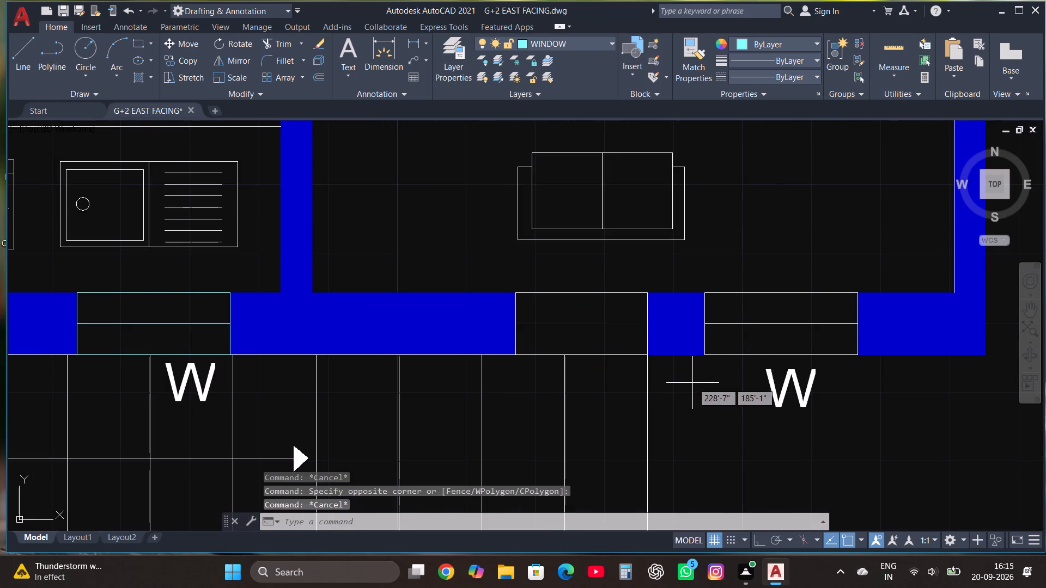
pyautogui.click(876, 280)
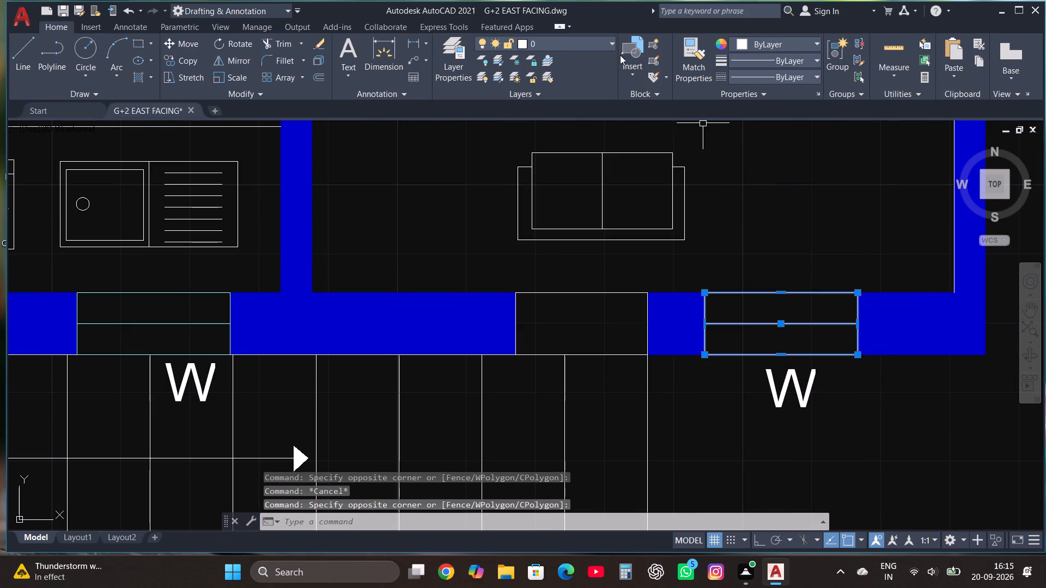
pyautogui.click(593, 44)
pyautogui.click(581, 109)
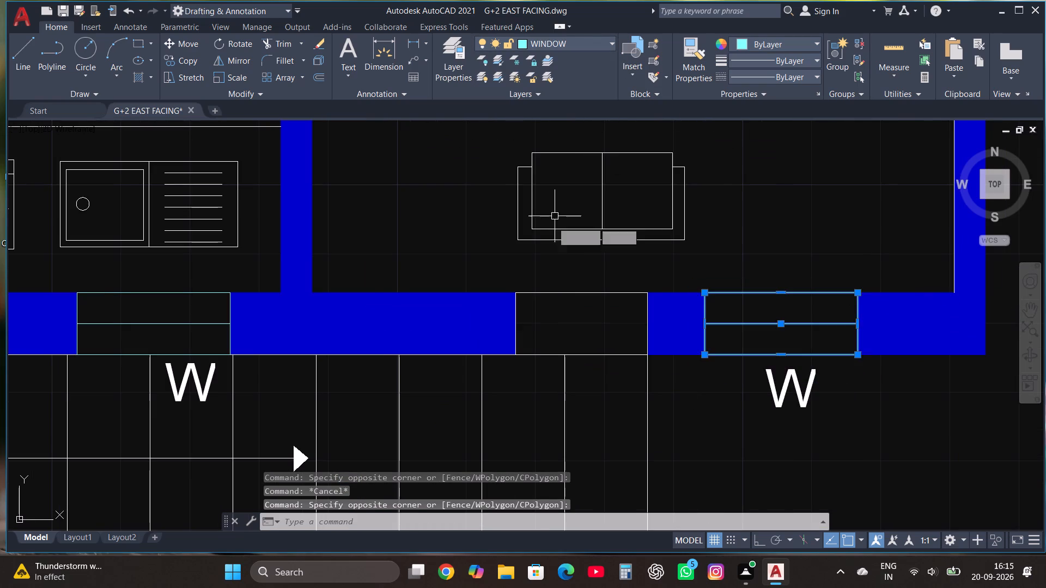
pyautogui.press('Escape')
# Move the lines of the east window of the second plan's 12'3"*13' living room to the WINDOW layer.
pyautogui.scroll(-3, 501, 363)
pyautogui.scroll(-1, 537, 416)
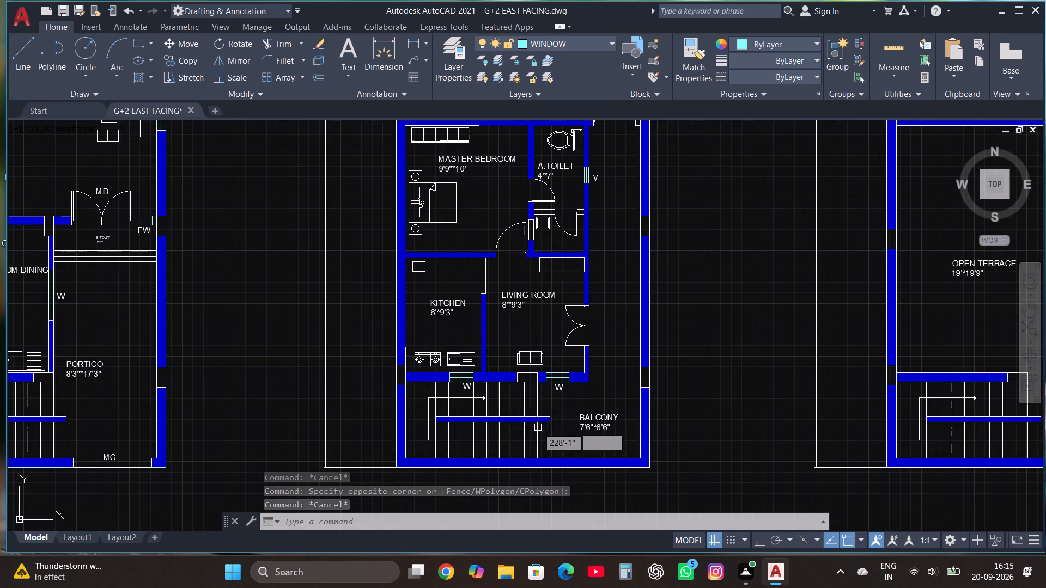
pyautogui.scroll(-1, 538, 427)
pyautogui.scroll(3, 599, 145)
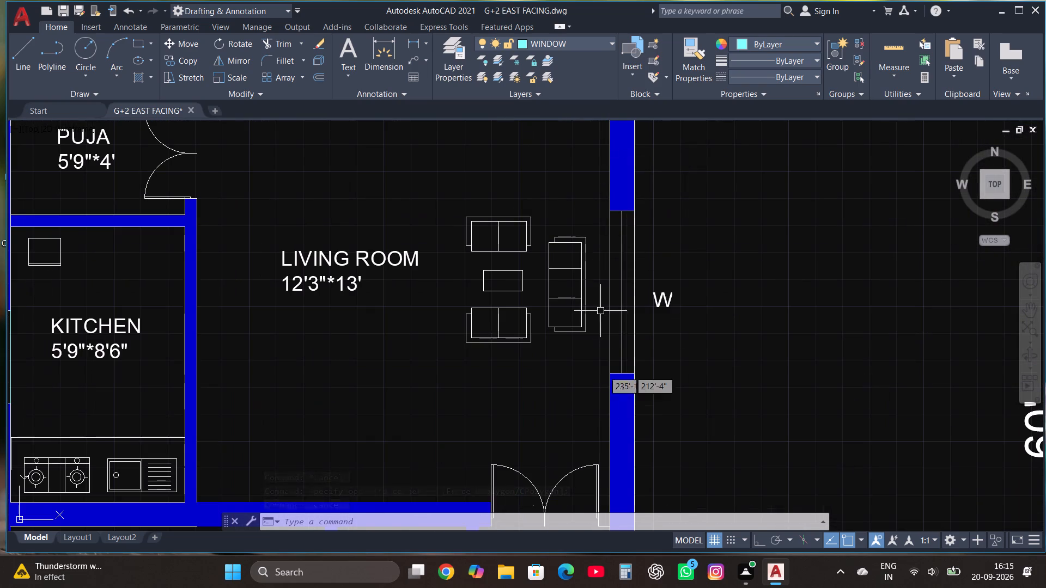
pyautogui.click(604, 404)
pyautogui.click(636, 205)
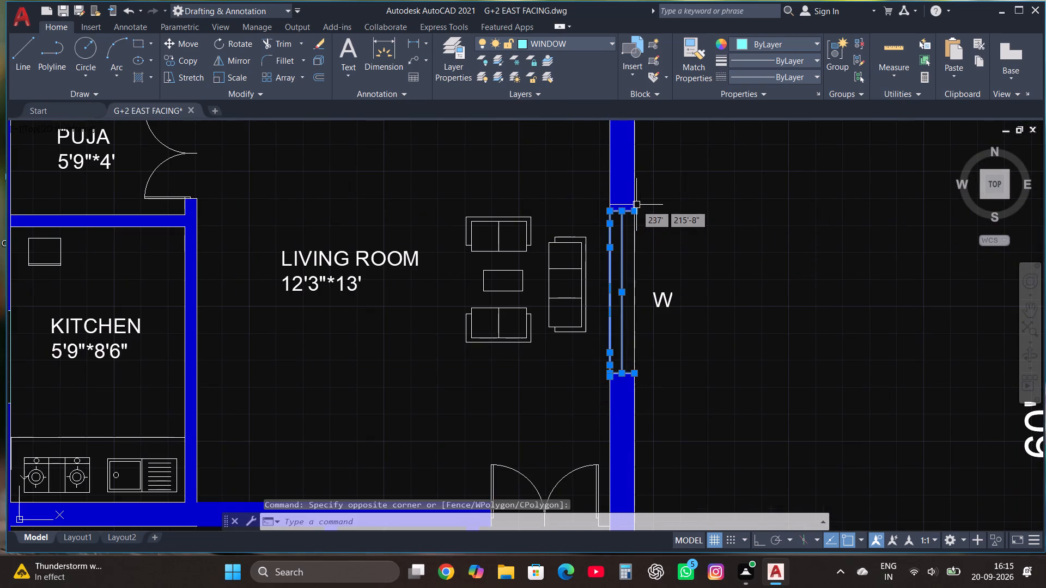
pyautogui.click(591, 392)
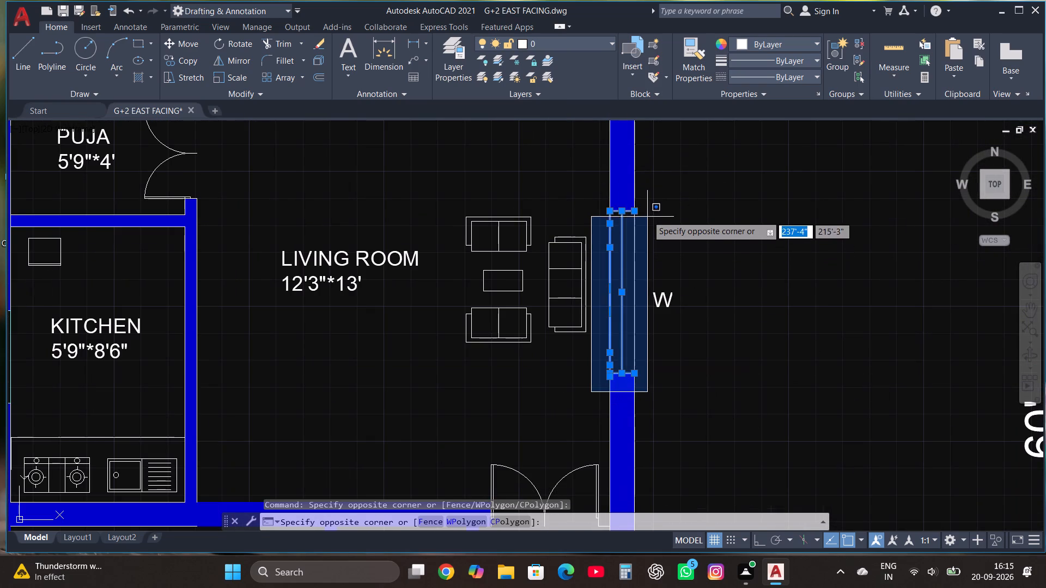
pyautogui.click(647, 213)
pyautogui.click(587, 38)
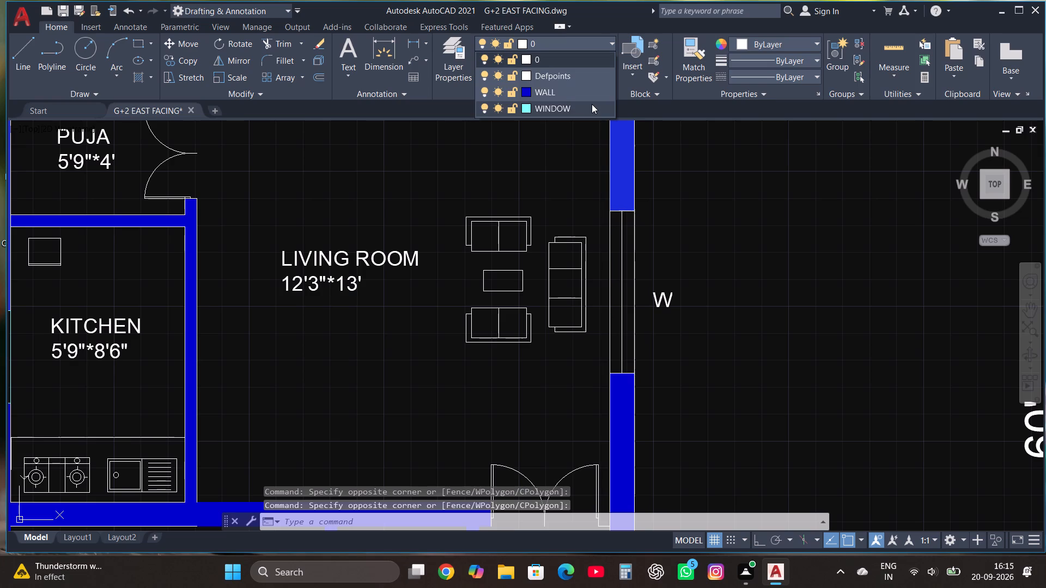
pyautogui.click(592, 104)
pyautogui.press('Escape')
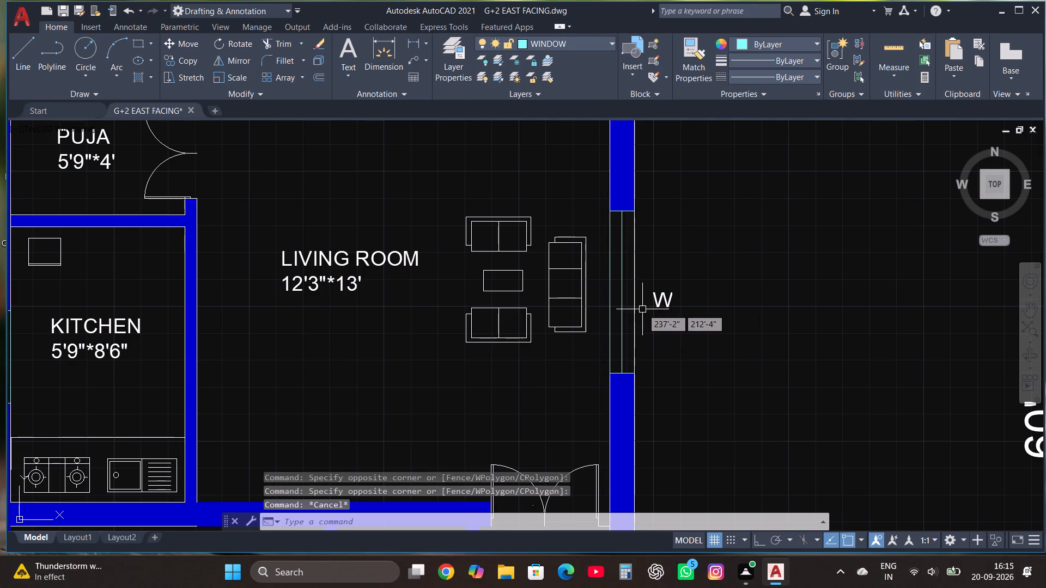
# Move the lines of the east window of the second plan's 8'*11' kids bedroom to the WINDOW layer.
pyautogui.scroll(-2, 663, 388)
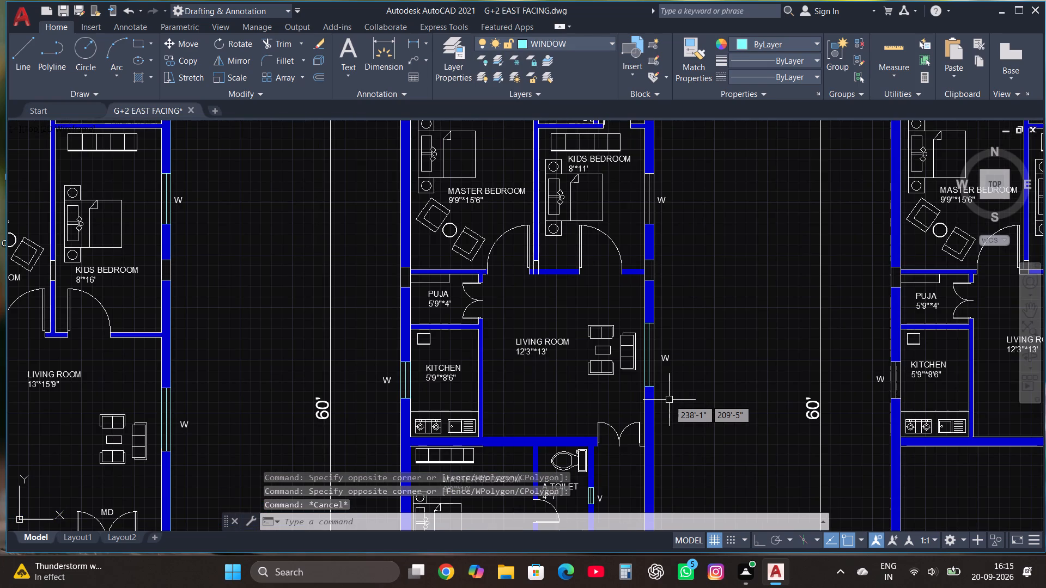
pyautogui.scroll(-1, 669, 400)
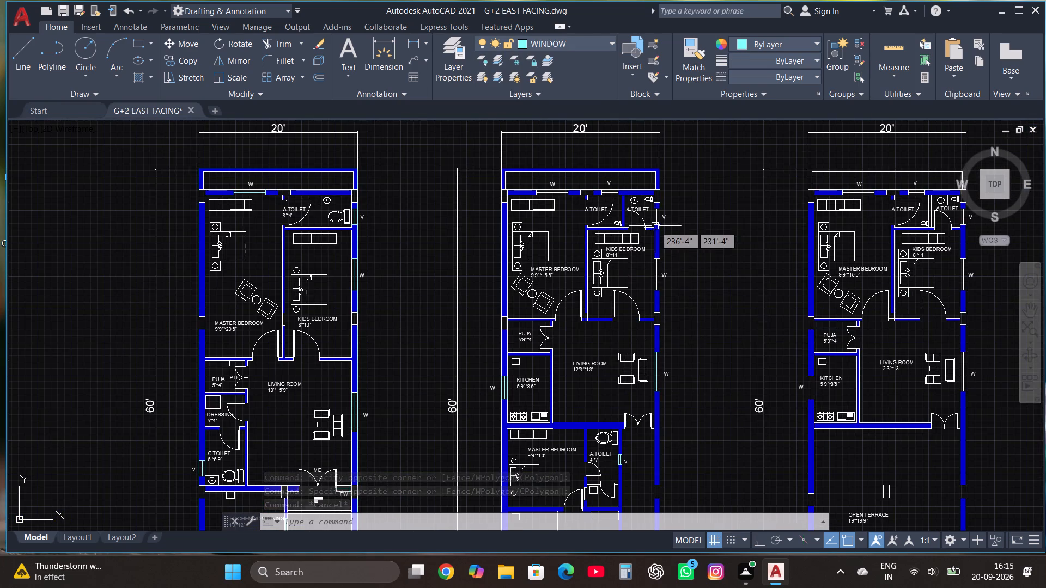
pyautogui.scroll(2, 664, 242)
pyautogui.click(634, 370)
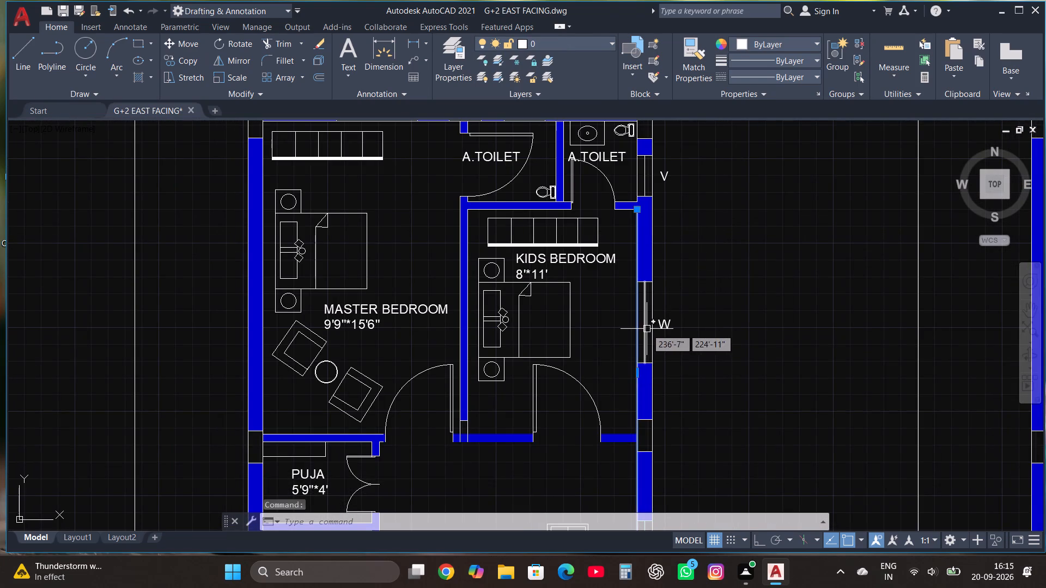
pyautogui.press('Escape')
pyautogui.scroll(2, 638, 352)
pyautogui.click(614, 409)
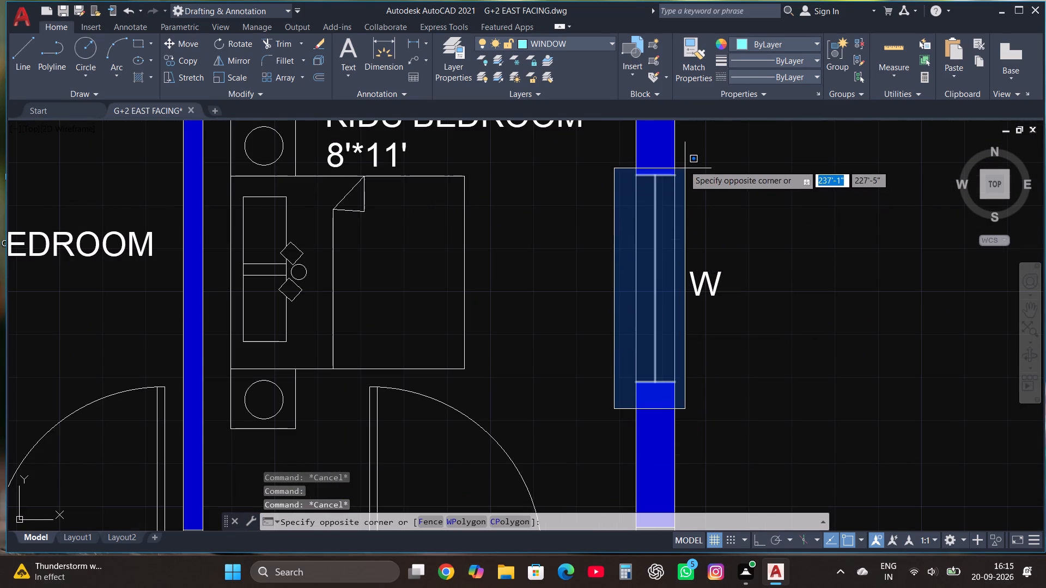
pyautogui.click(683, 163)
pyautogui.click(564, 40)
pyautogui.click(565, 108)
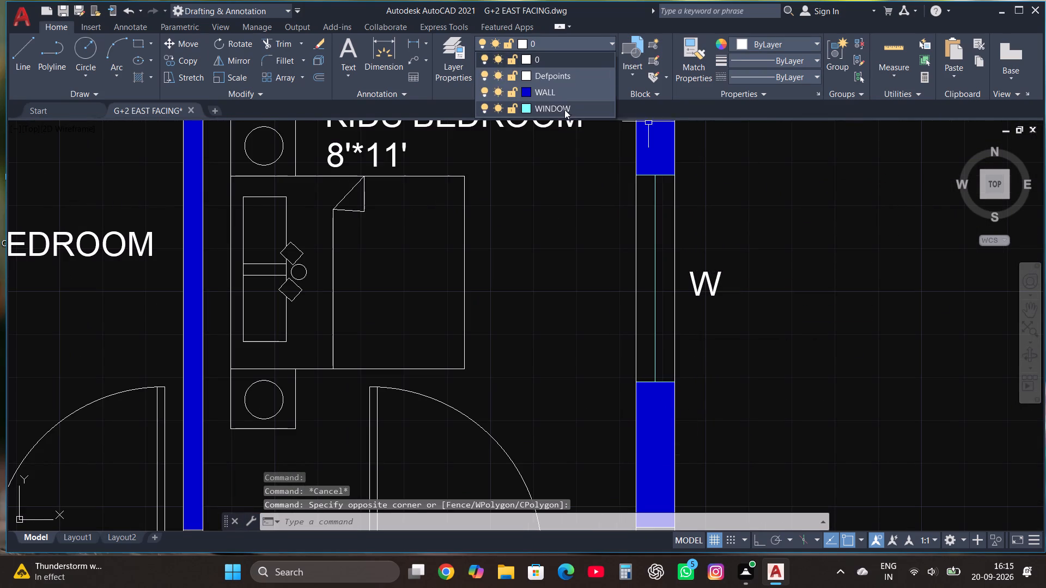
pyautogui.press('Escape')
# Move the lines of the east-wall ventilator of the second plan's A.TOILET above the kids bedroom to the WINDOW layer.
pyautogui.scroll(-3, 610, 395)
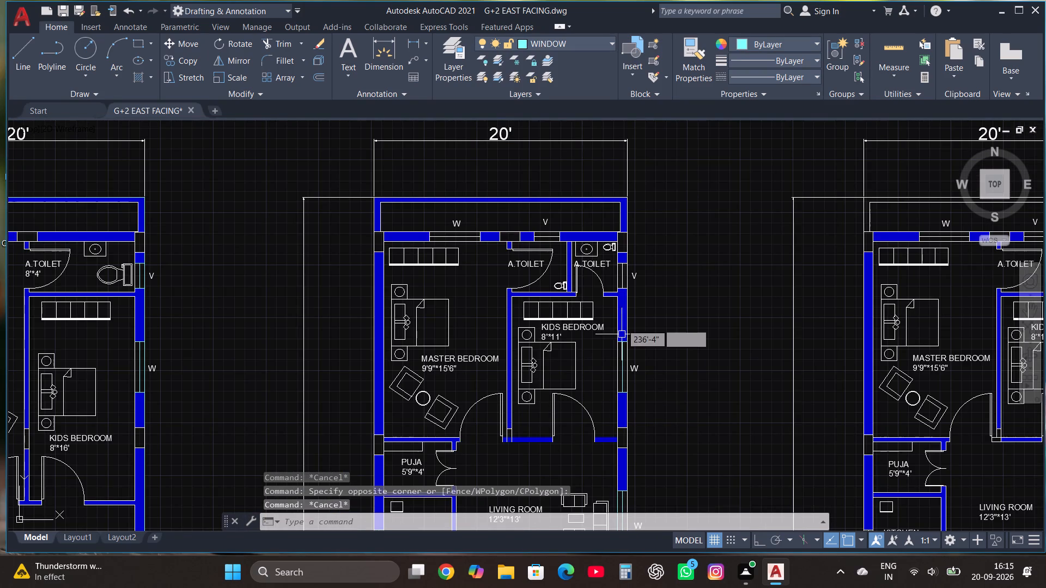
pyautogui.scroll(3, 628, 274)
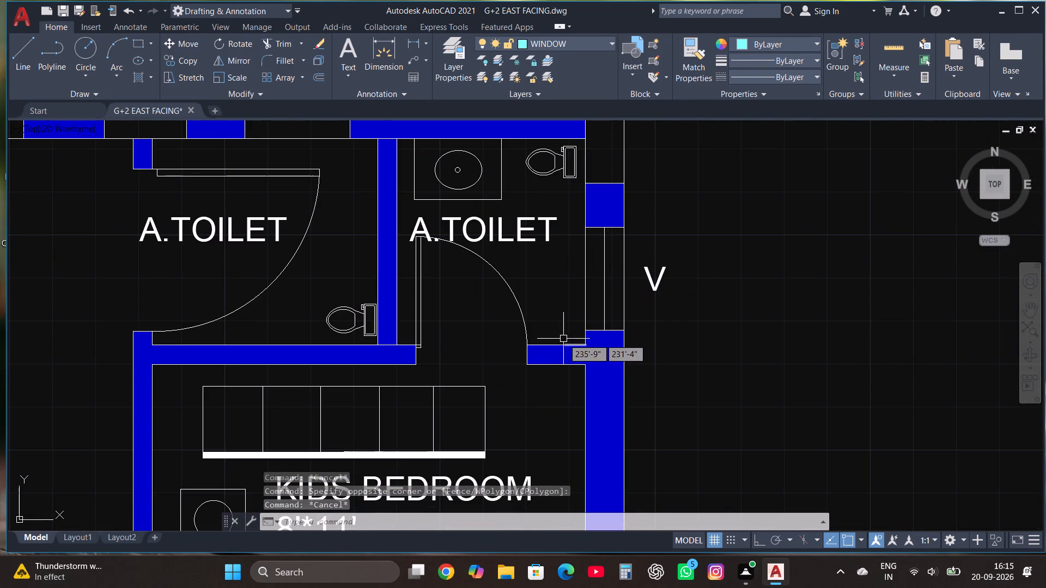
pyautogui.click(563, 339)
pyautogui.click(630, 222)
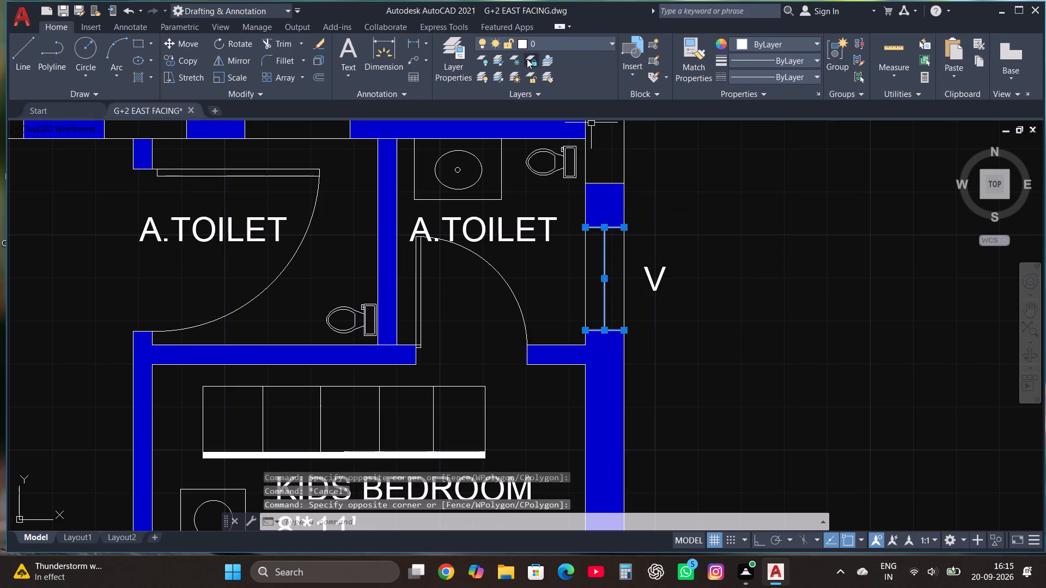
pyautogui.click(537, 43)
pyautogui.click(544, 103)
pyautogui.press('Escape')
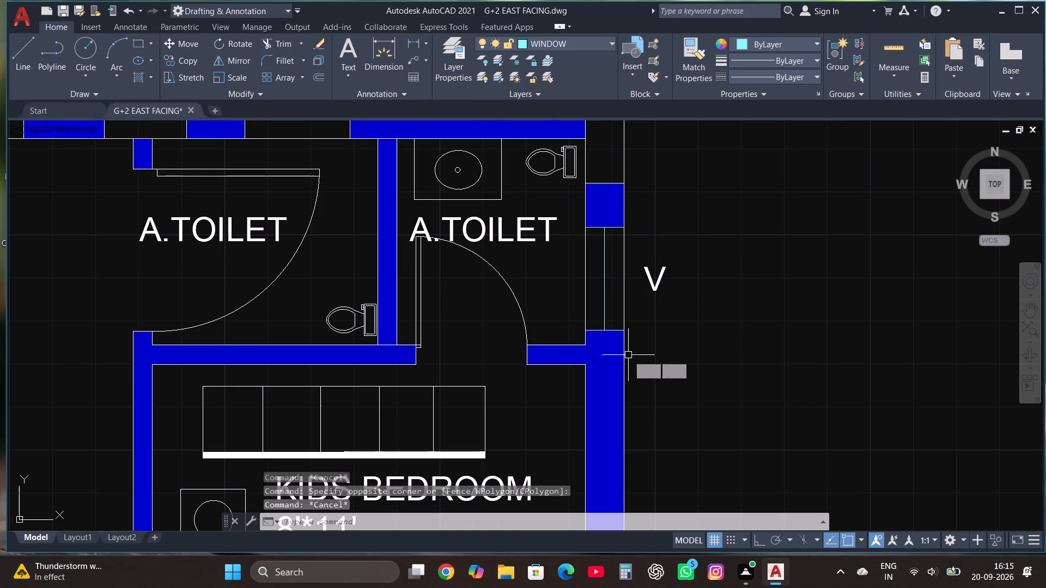
# Move the lines of the ventilator marked V in the north wall of the second plan's master bedroom A.TOILET to the WINDOW layer.
pyautogui.scroll(-1, 639, 377)
pyautogui.scroll(2, 403, 219)
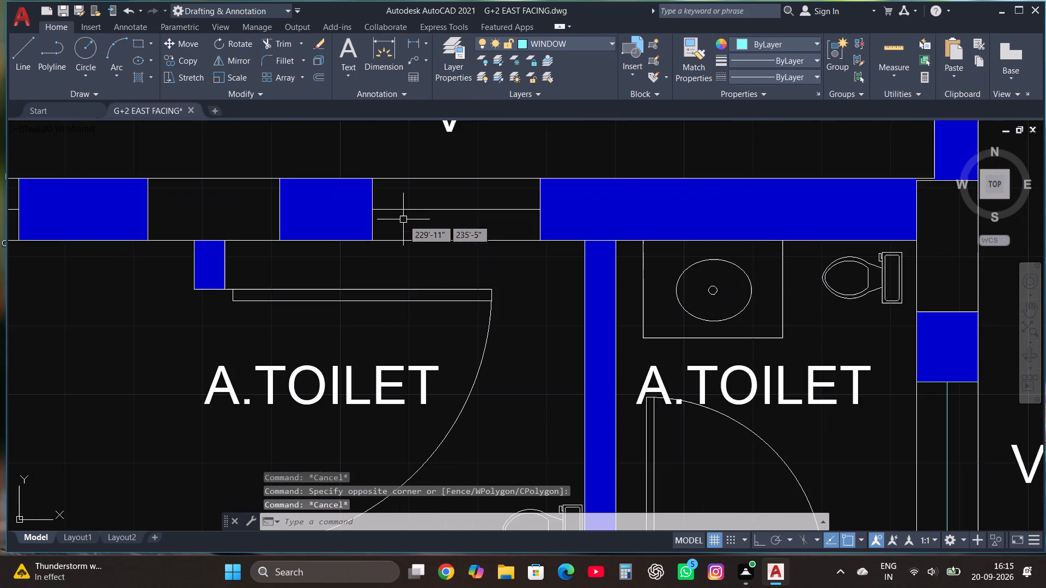
pyautogui.click(358, 246)
pyautogui.click(589, 153)
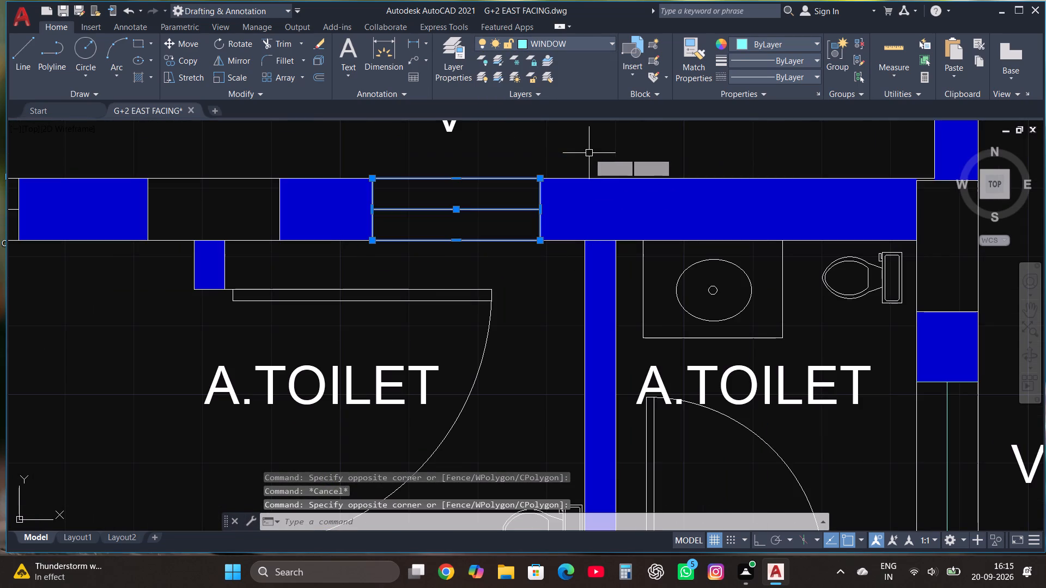
pyautogui.click(542, 46)
pyautogui.click(541, 108)
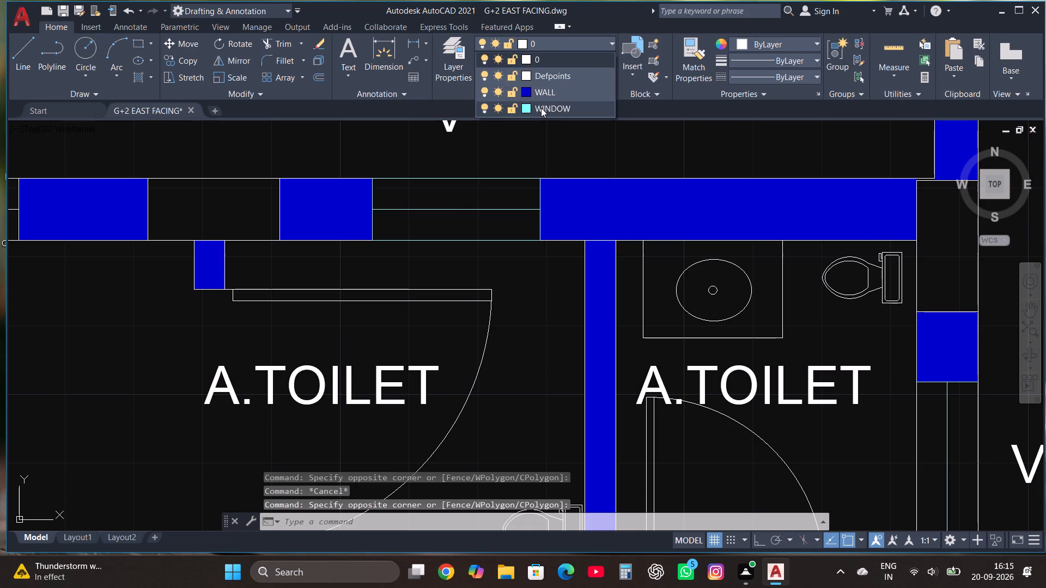
pyautogui.press('Escape')
# Move the lines of the north window of the second plan's 9'9"*15'6" master bedroom to the WINDOW layer.
pyautogui.scroll(-2, 645, 394)
pyautogui.scroll(1, 276, 326)
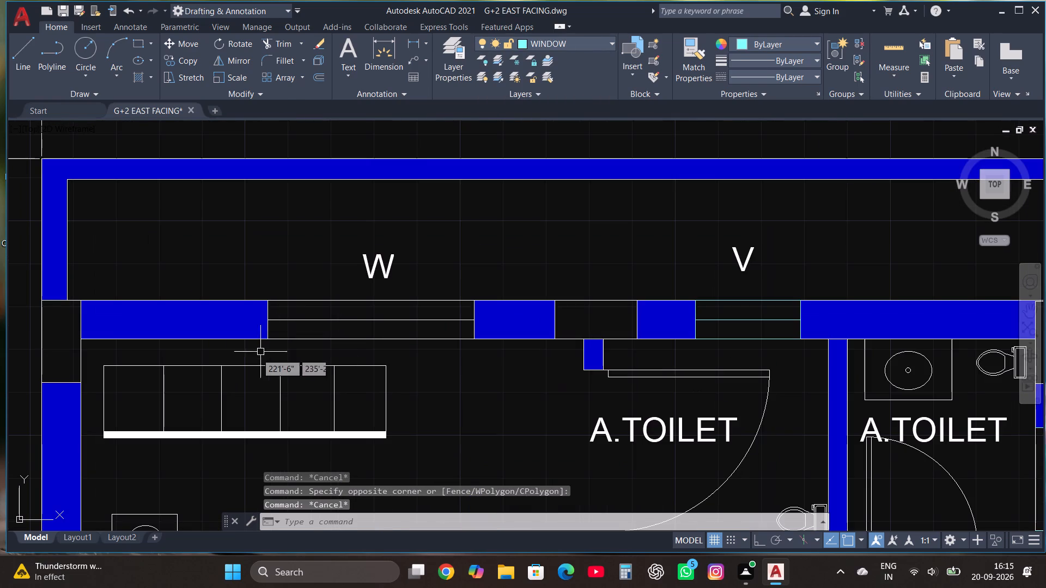
pyautogui.click(239, 358)
pyautogui.click(509, 285)
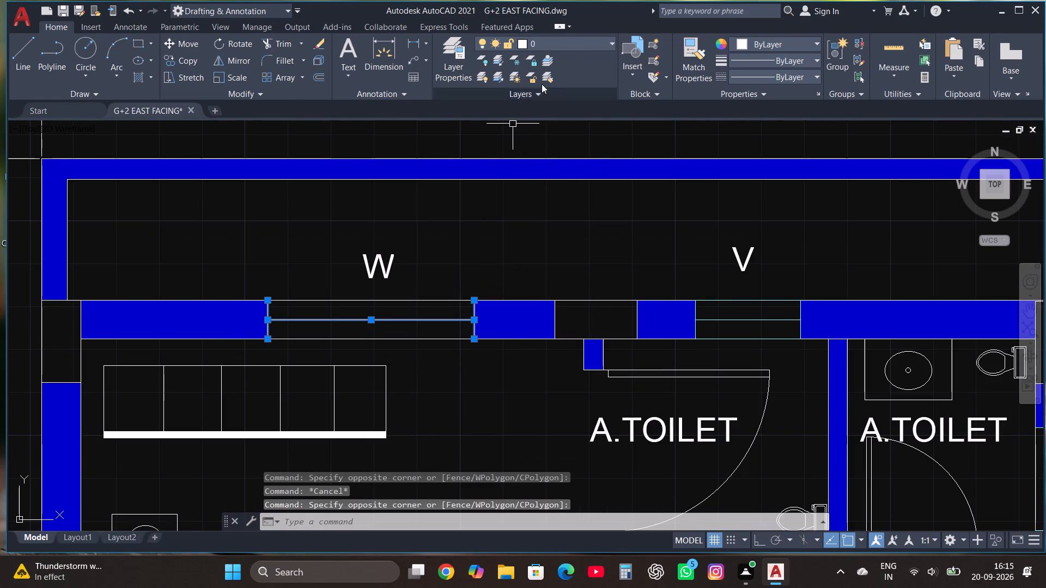
pyautogui.click(575, 44)
pyautogui.click(557, 109)
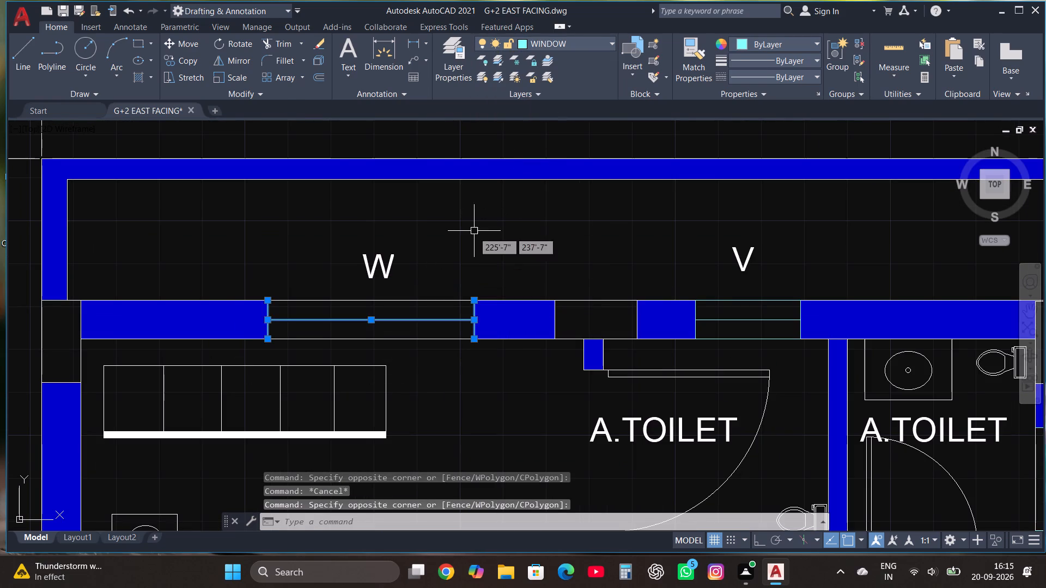
pyautogui.press('Escape')
# Move the lines of the north window of the third plan's 9'9"*15'6" master bedroom to the WINDOW layer.
pyautogui.scroll(-4, 462, 247)
pyautogui.scroll(3, 821, 248)
pyautogui.click(457, 315)
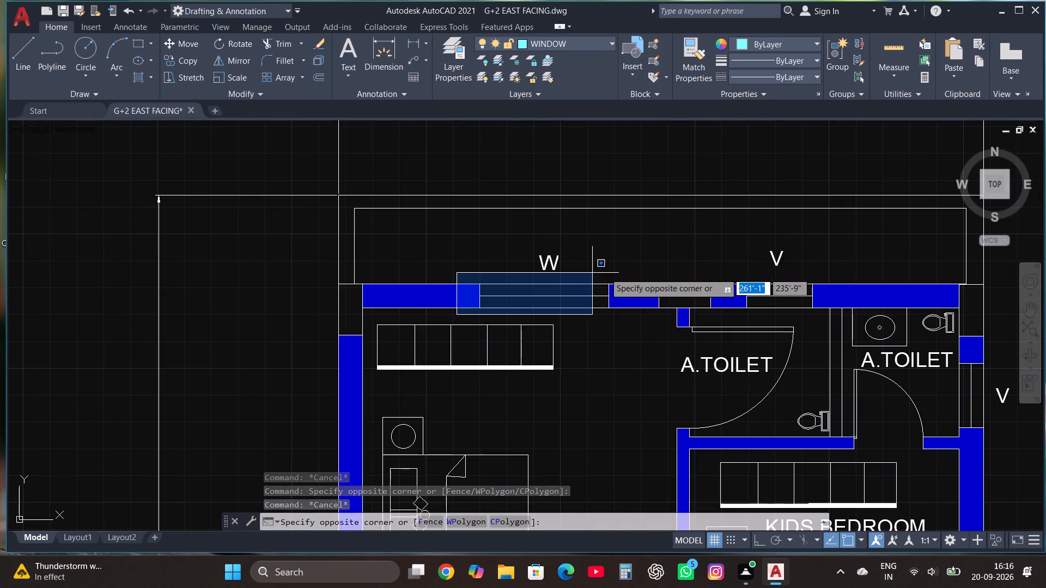
pyautogui.click(648, 275)
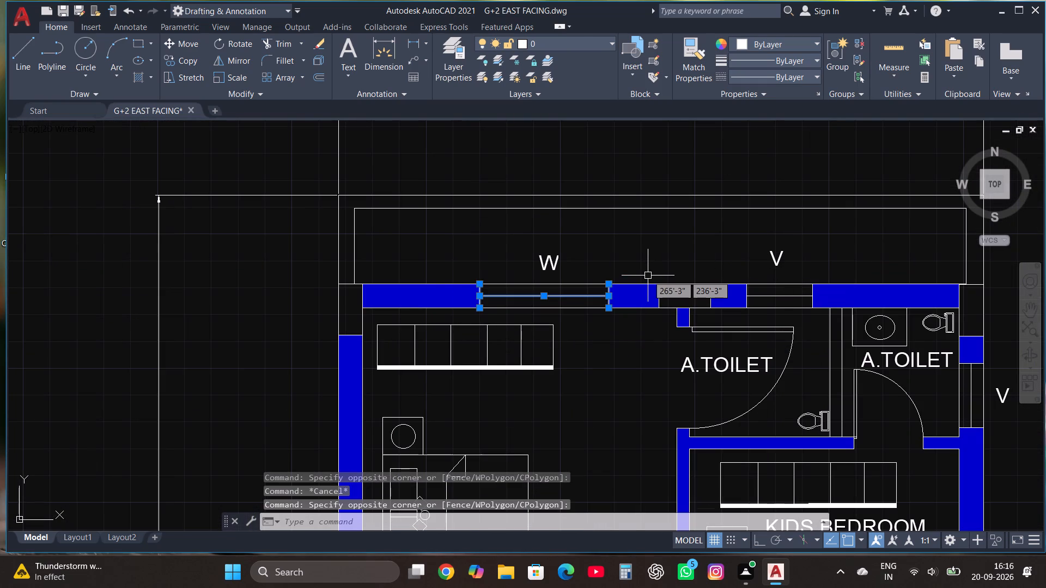
pyautogui.doubleClick(534, 46)
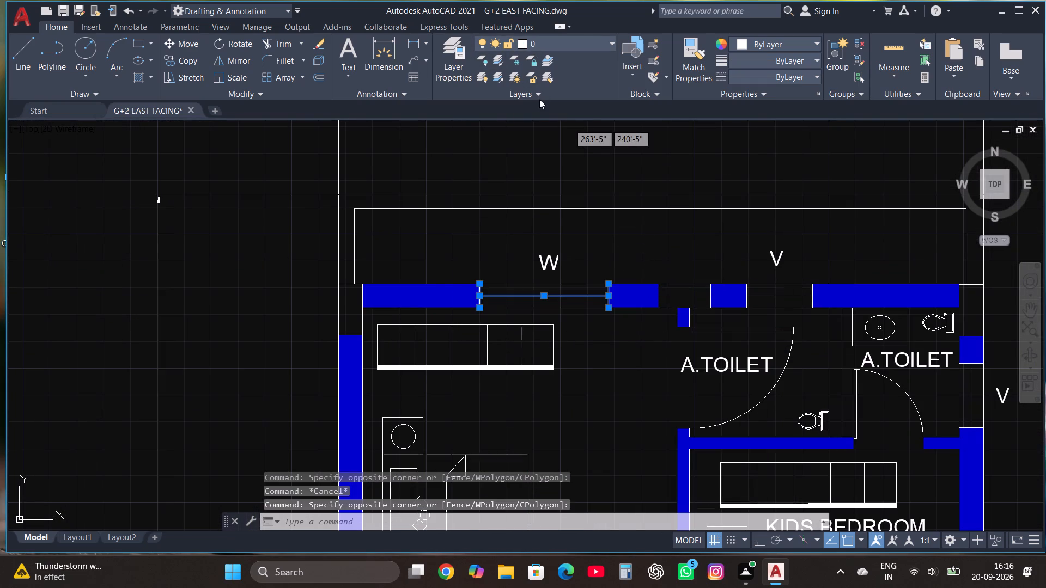
pyautogui.click(544, 43)
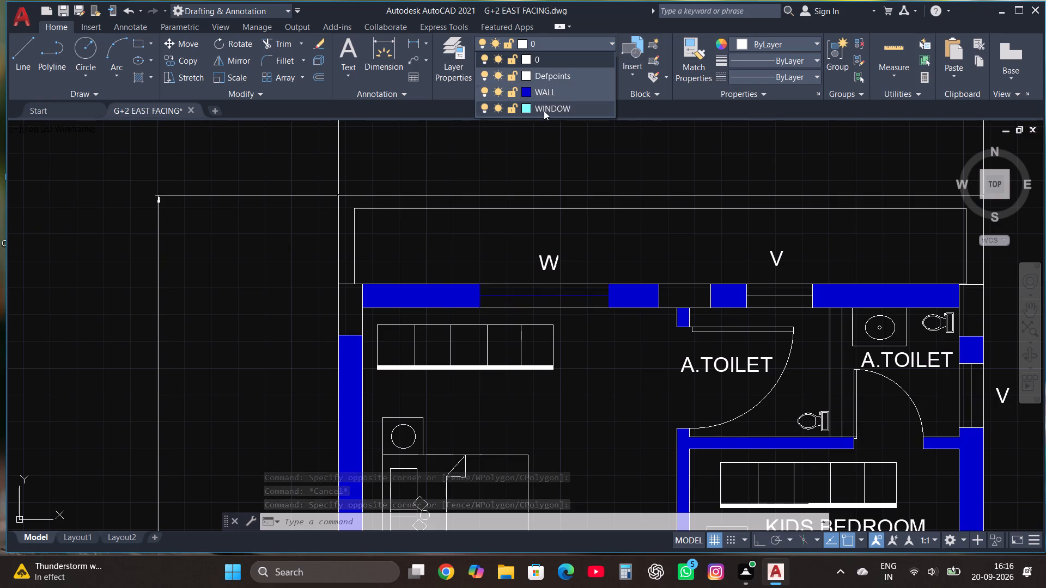
pyautogui.click(544, 111)
pyautogui.press('Escape')
# Move the lines of the ventilator marked V in the north wall of the third plan's master bedroom A.TOILET to the WINDOW layer.
pyautogui.scroll(-2, 439, 279)
pyautogui.scroll(3, 552, 289)
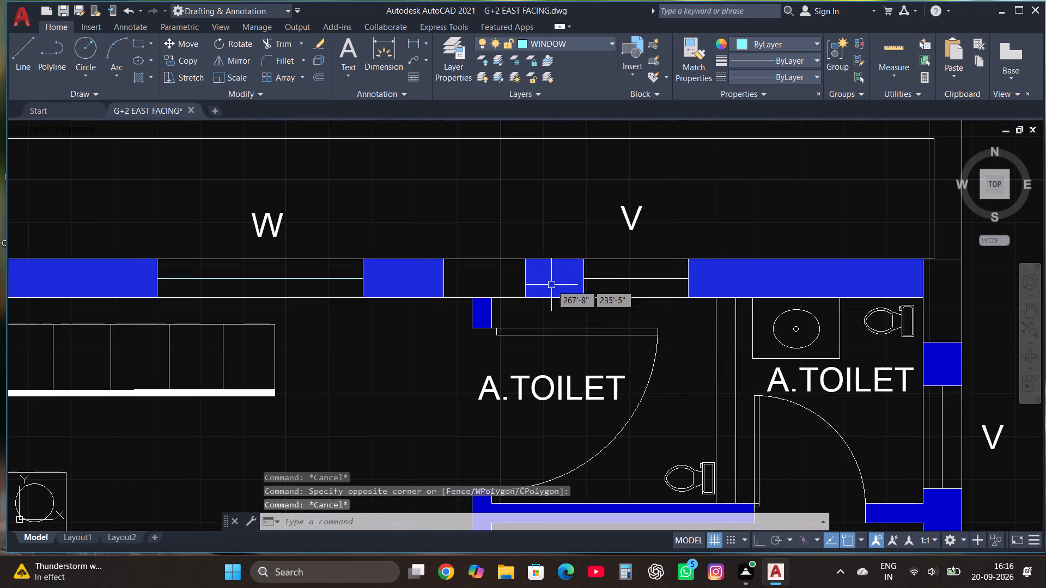
pyautogui.moveTo(570, 311); pyautogui.dragTo(571, 306)
pyautogui.click(691, 247)
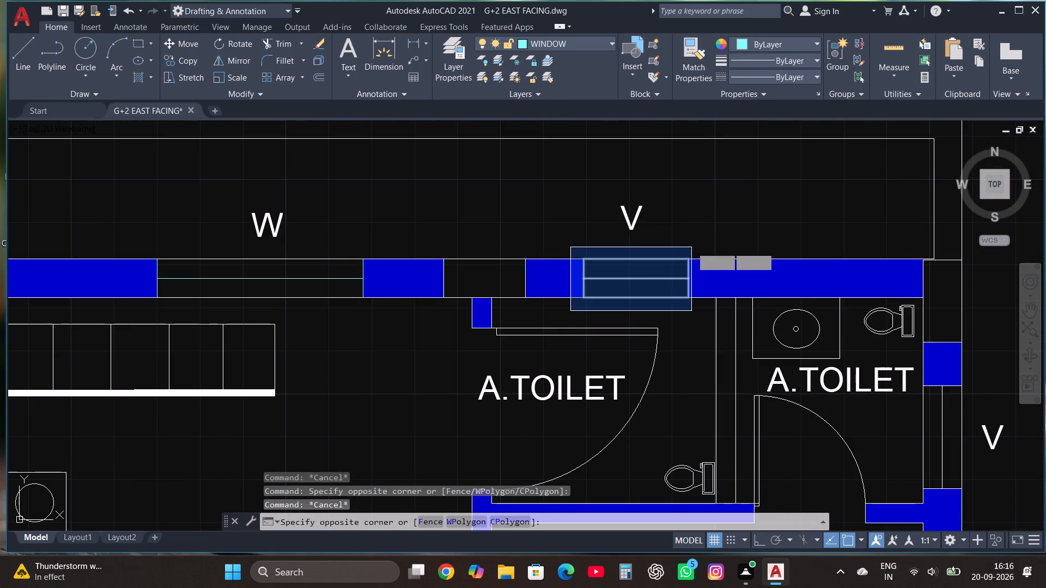
pyautogui.click(563, 45)
pyautogui.click(561, 111)
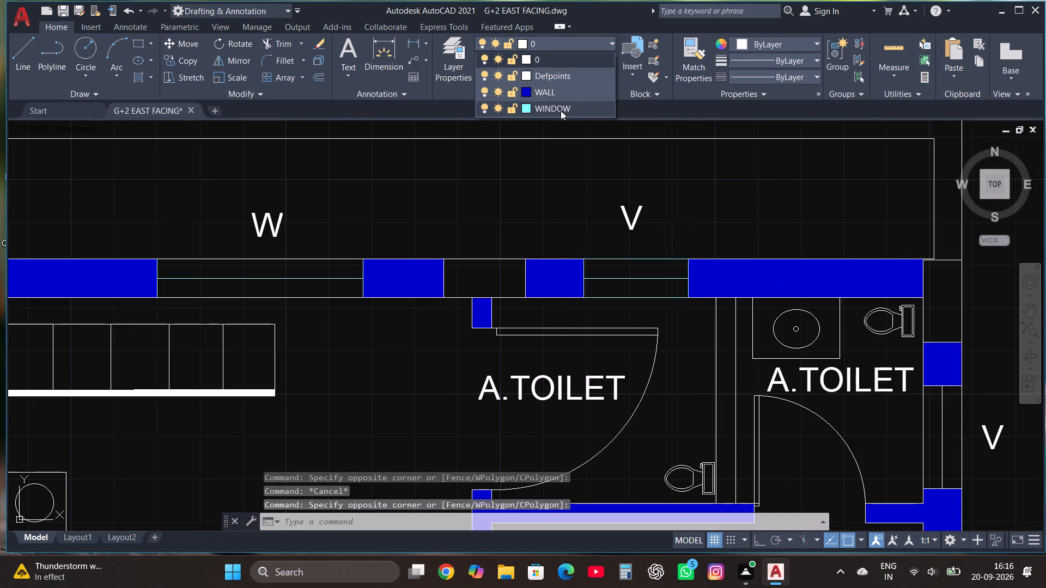
pyautogui.press('Escape')
# Move the lines of the east-wall ventilator of the third plan's A.TOILET above the kids bedroom to the WINDOW layer.
pyautogui.scroll(-3, 525, 183)
pyautogui.scroll(3, 649, 241)
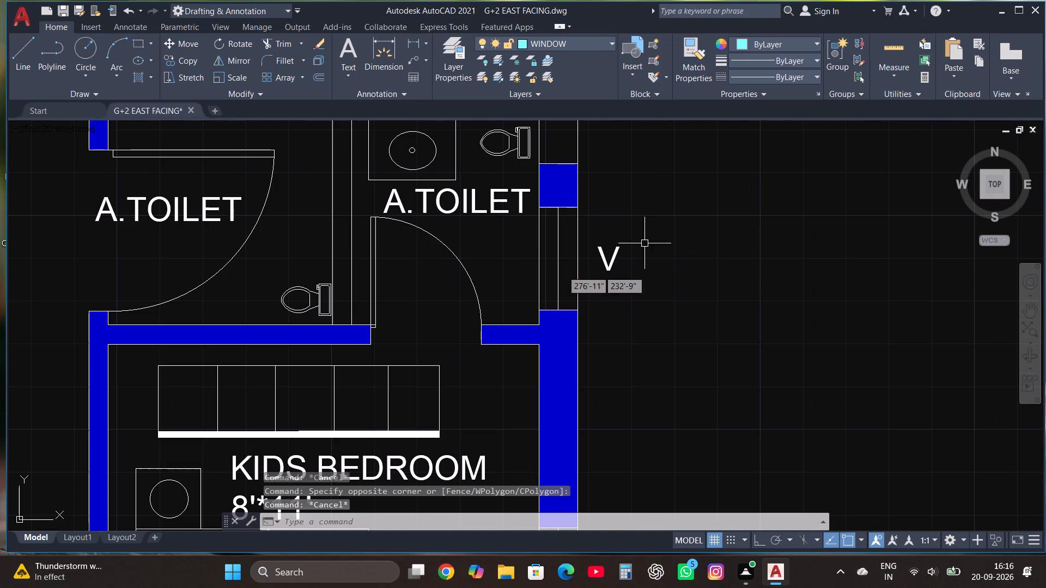
pyautogui.click(529, 317)
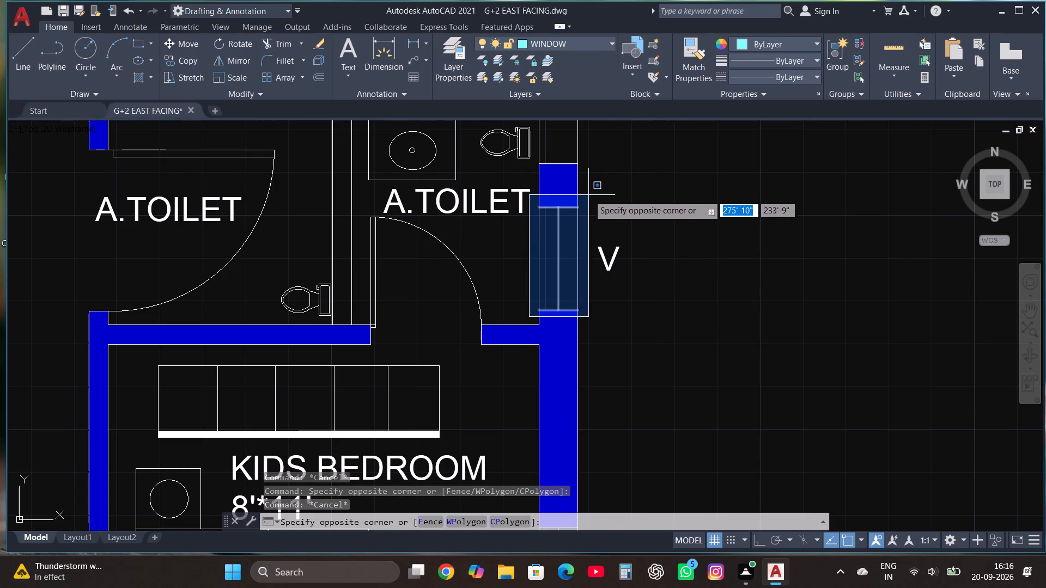
pyautogui.click(588, 196)
pyautogui.click(542, 41)
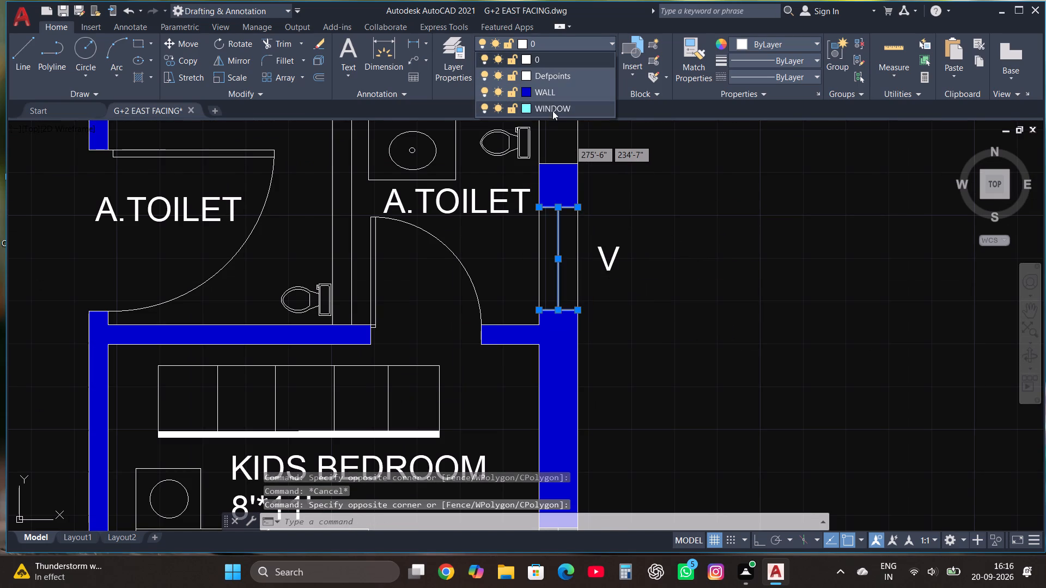
pyautogui.click(552, 107)
# Move the lines of the east window of the third plan's 8'*11' kids bedroom to the WINDOW layer.
pyautogui.scroll(-2, 552, 107)
pyautogui.scroll(-2, 557, 211)
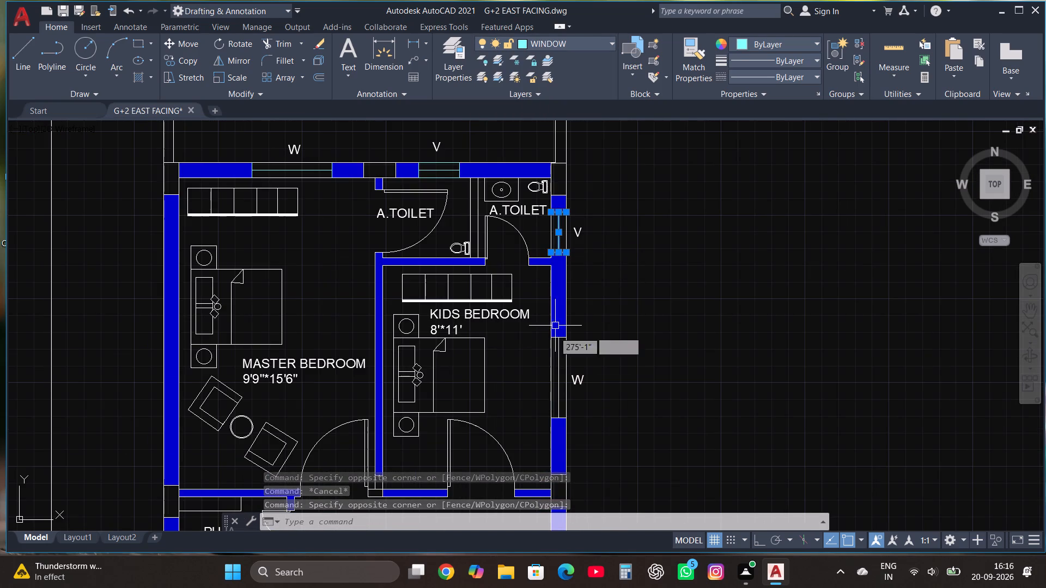
pyautogui.scroll(2, 548, 416)
pyautogui.click(525, 444)
pyautogui.moveTo(525, 444); pyautogui.dragTo(532, 425)
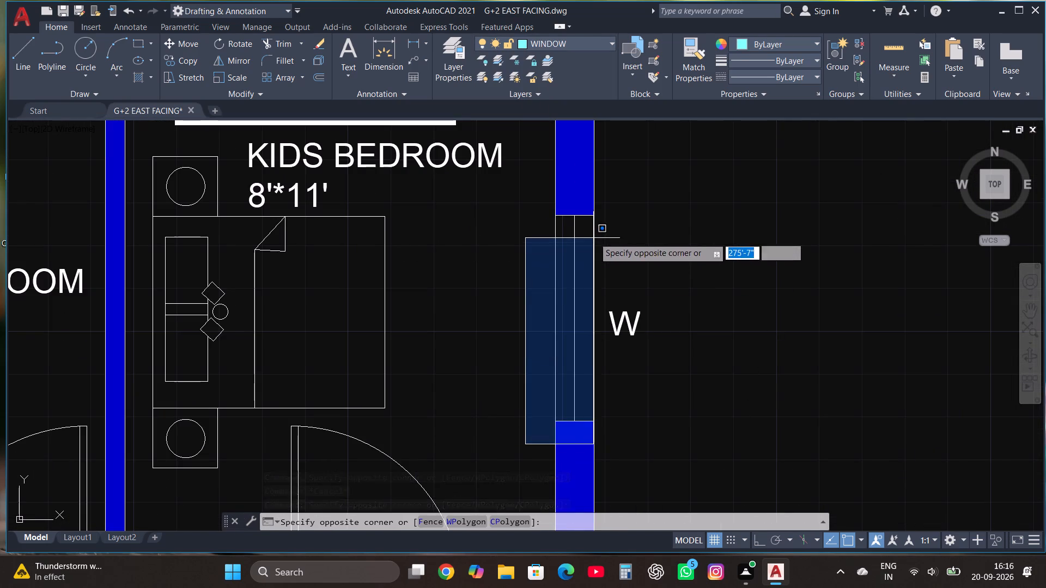
pyautogui.click(601, 197)
pyautogui.click(570, 45)
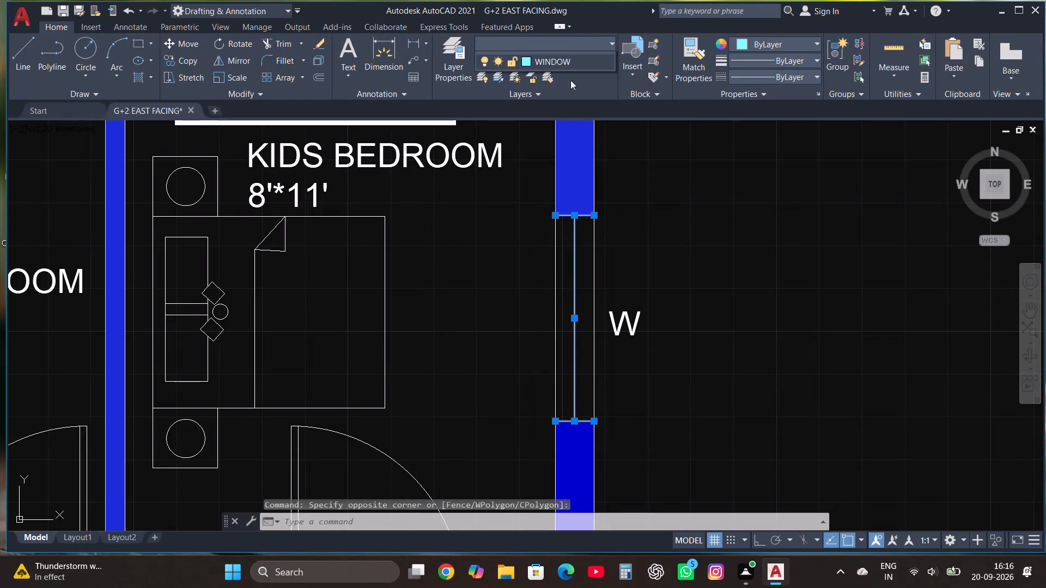
pyautogui.click(568, 106)
pyautogui.press('Escape')
# Move the lines of the east window of the third plan's 12'3"*13' living room to the WINDOW layer.
pyautogui.scroll(-3, 550, 162)
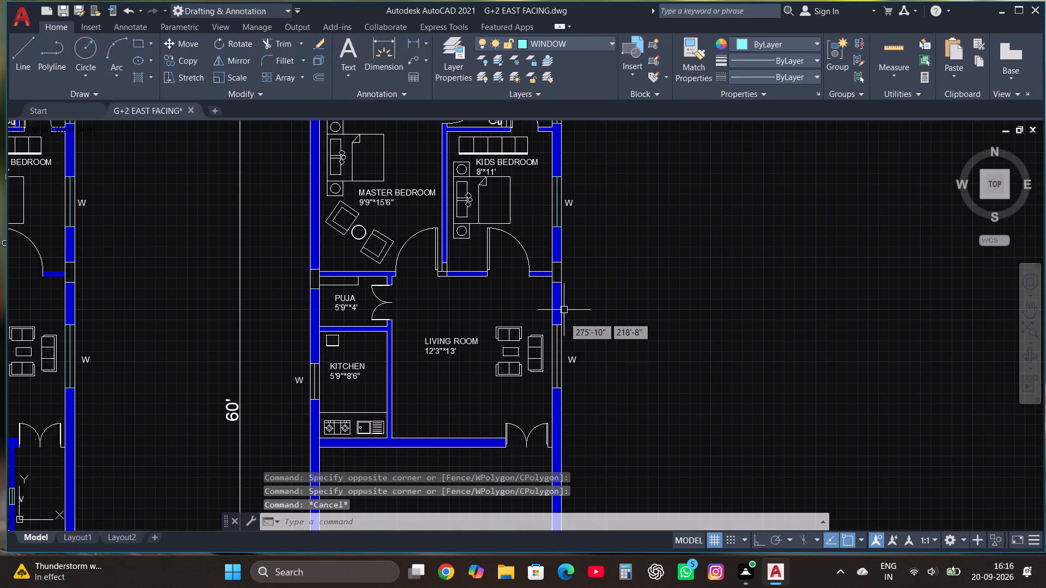
pyautogui.scroll(1, 558, 380)
pyautogui.click(527, 408)
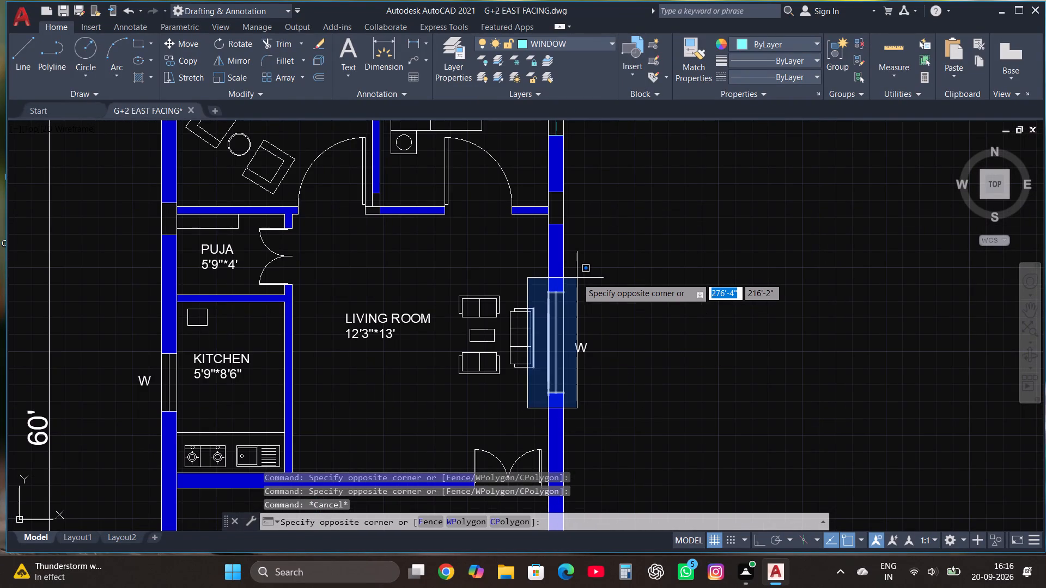
pyautogui.click(577, 278)
pyautogui.press('Escape')
pyautogui.moveTo(541, 397); pyautogui.dragTo(543, 387)
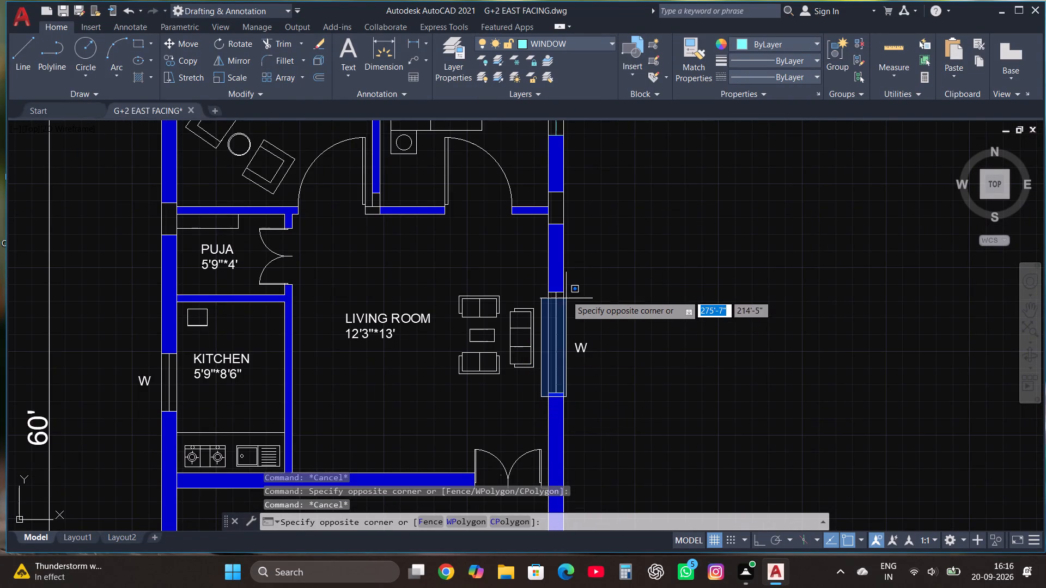
pyautogui.click(568, 281)
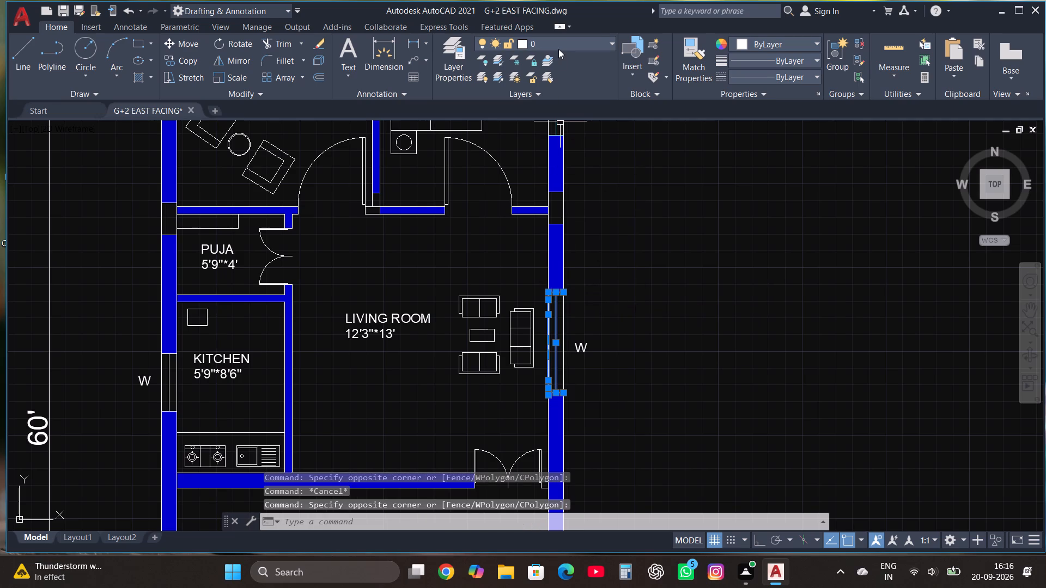
pyautogui.click(558, 49)
pyautogui.click(554, 111)
pyautogui.press('Escape')
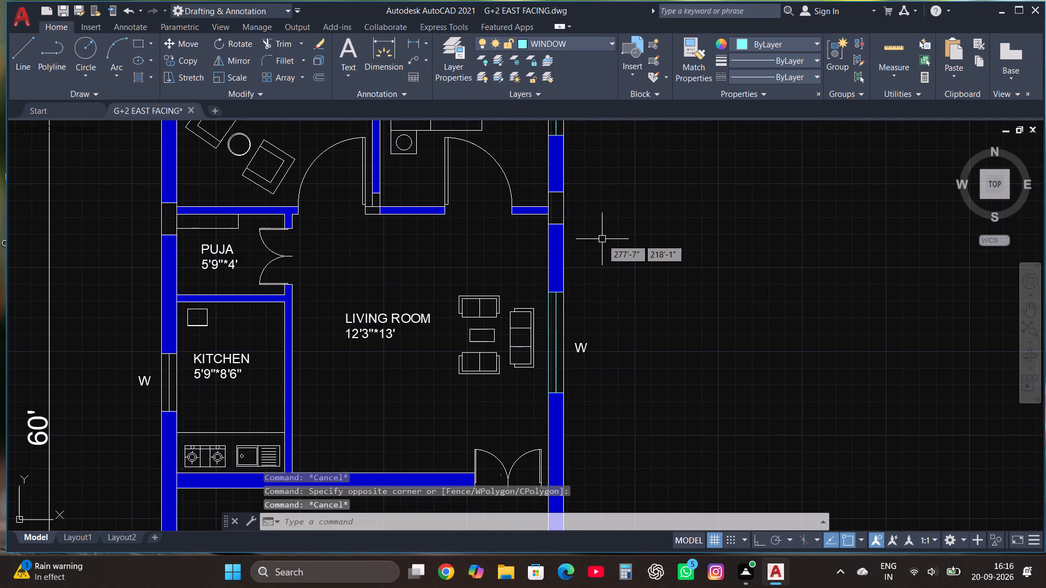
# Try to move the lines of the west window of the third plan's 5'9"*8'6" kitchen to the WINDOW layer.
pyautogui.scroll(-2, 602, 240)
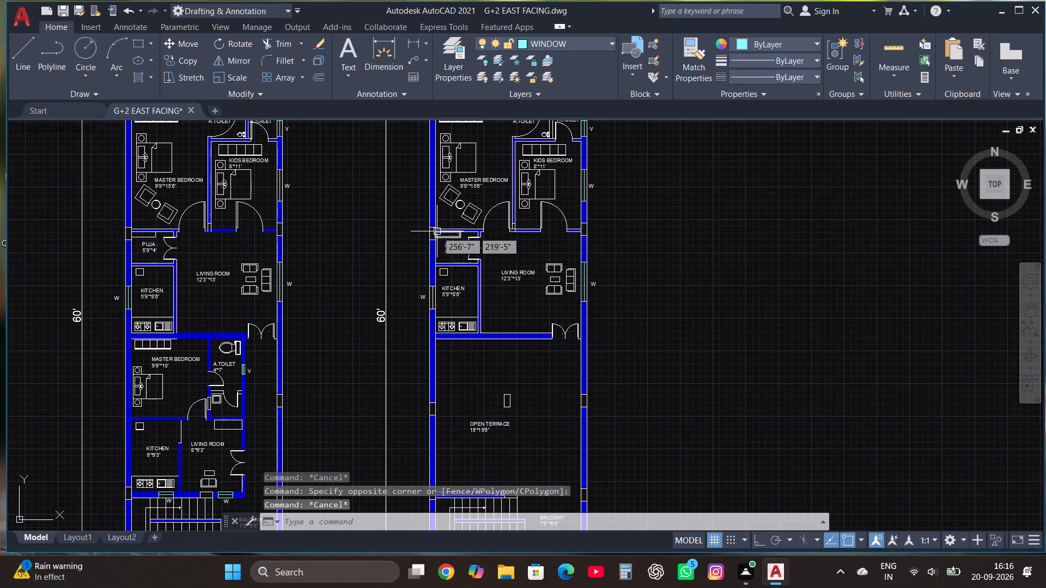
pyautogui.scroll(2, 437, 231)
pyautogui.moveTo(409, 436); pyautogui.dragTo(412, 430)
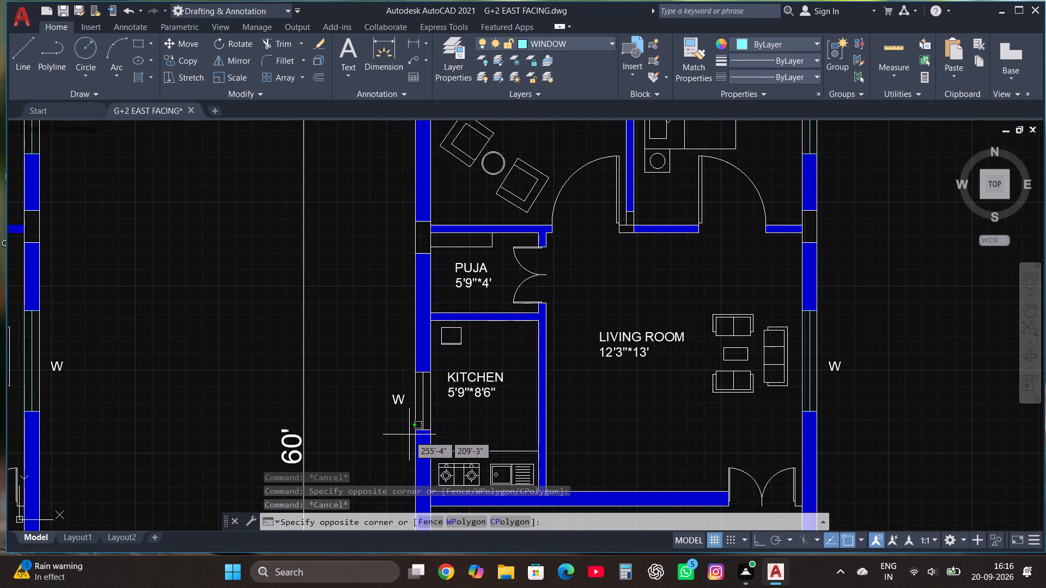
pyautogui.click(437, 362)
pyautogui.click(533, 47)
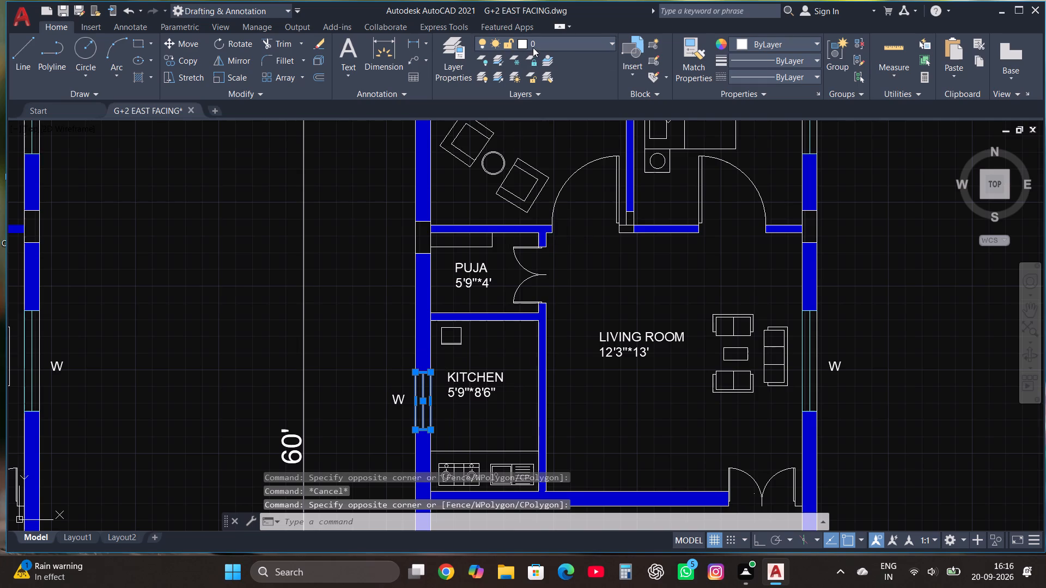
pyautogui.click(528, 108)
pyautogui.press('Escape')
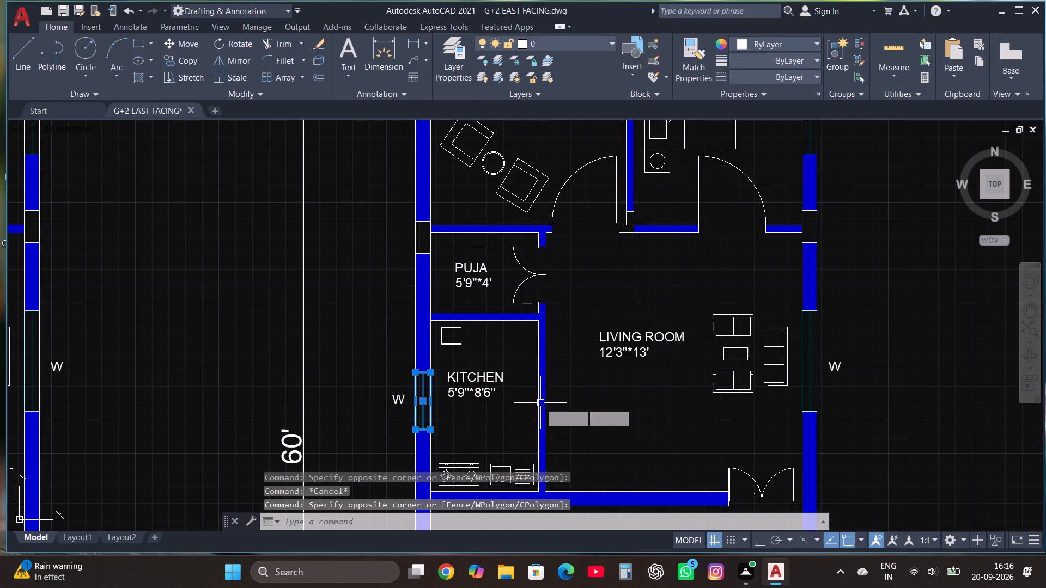
# Copy the first plan's PUJA 5'*4' label into the open area of its living room, beside the sofa set.
pyautogui.scroll(-2, 544, 414)
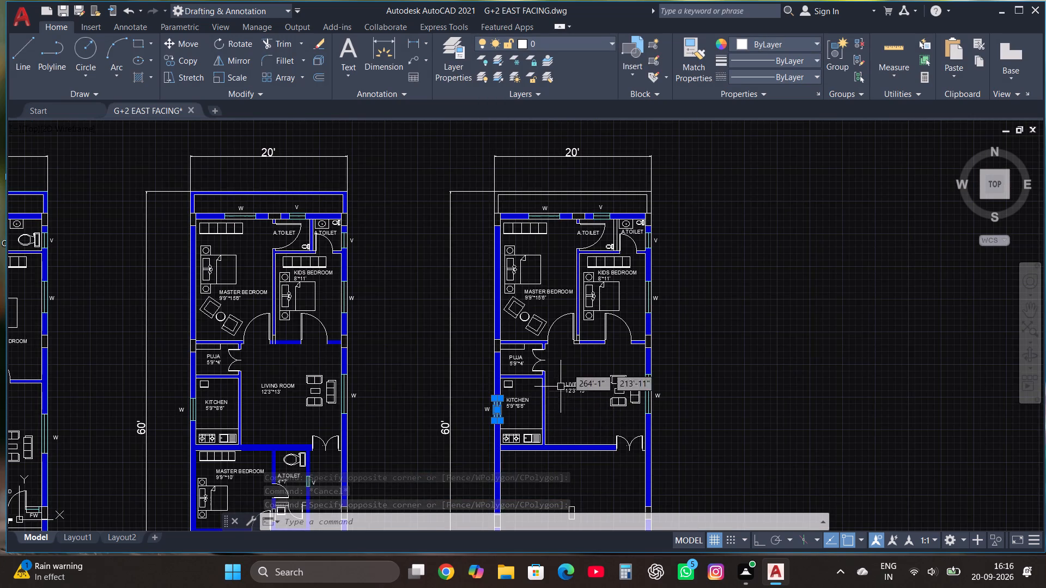
pyautogui.scroll(-2, 582, 311)
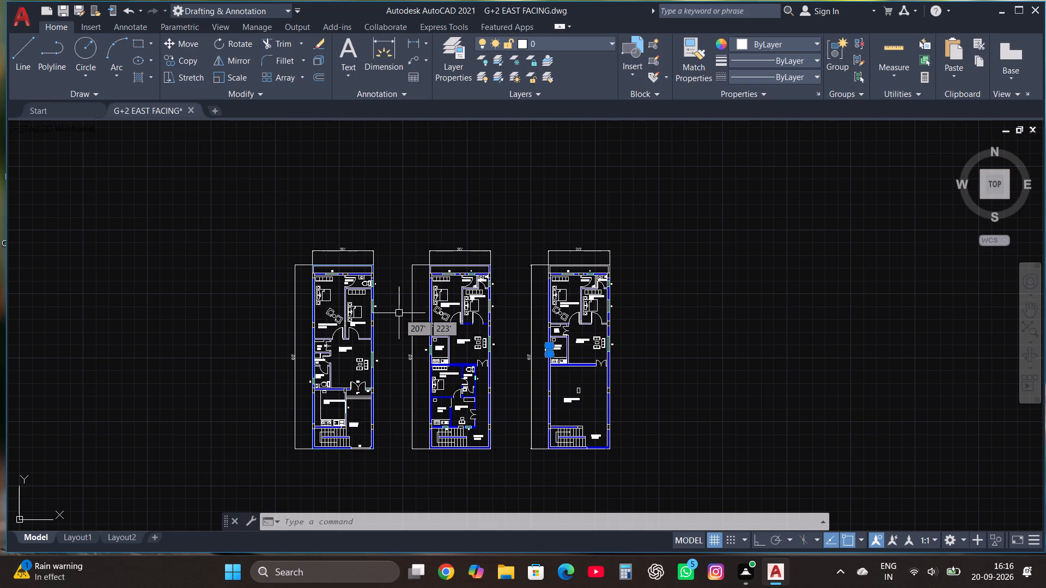
pyautogui.scroll(1, 343, 316)
pyautogui.scroll(1, 338, 386)
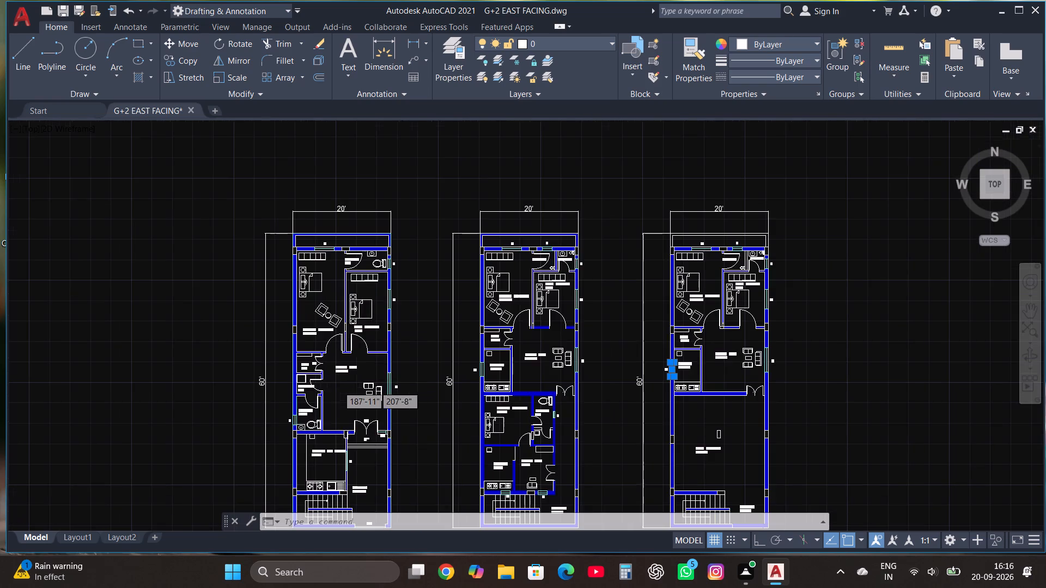
pyautogui.scroll(1, 338, 386)
pyautogui.click(246, 336)
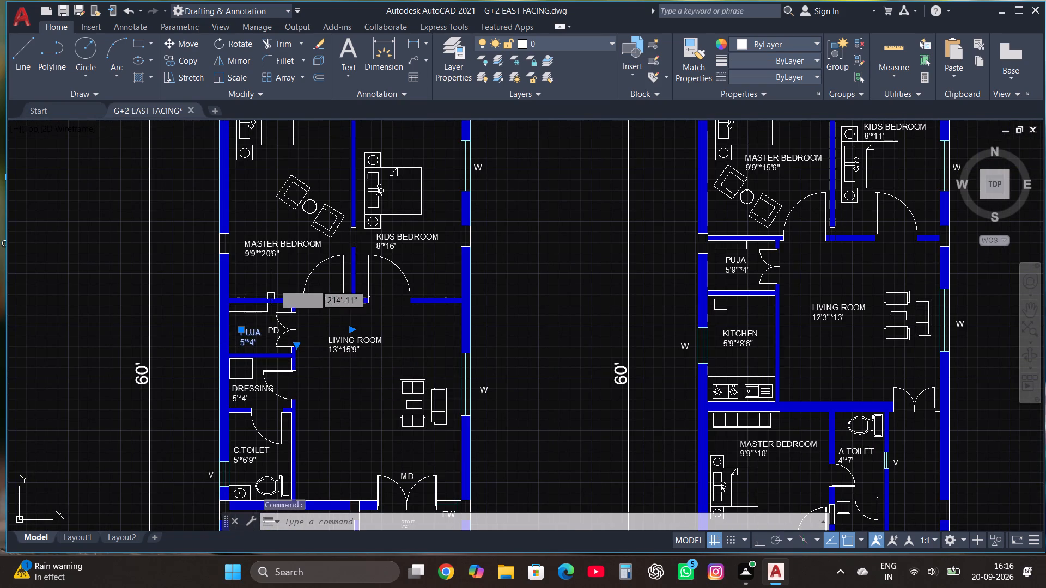
pyautogui.click(187, 59)
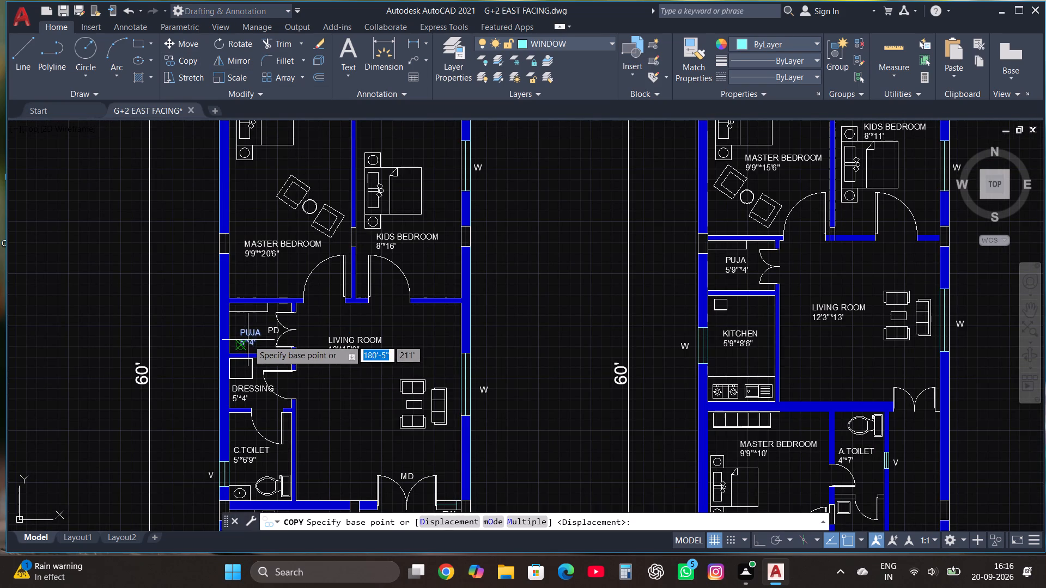
pyautogui.click(248, 340)
pyautogui.click(347, 421)
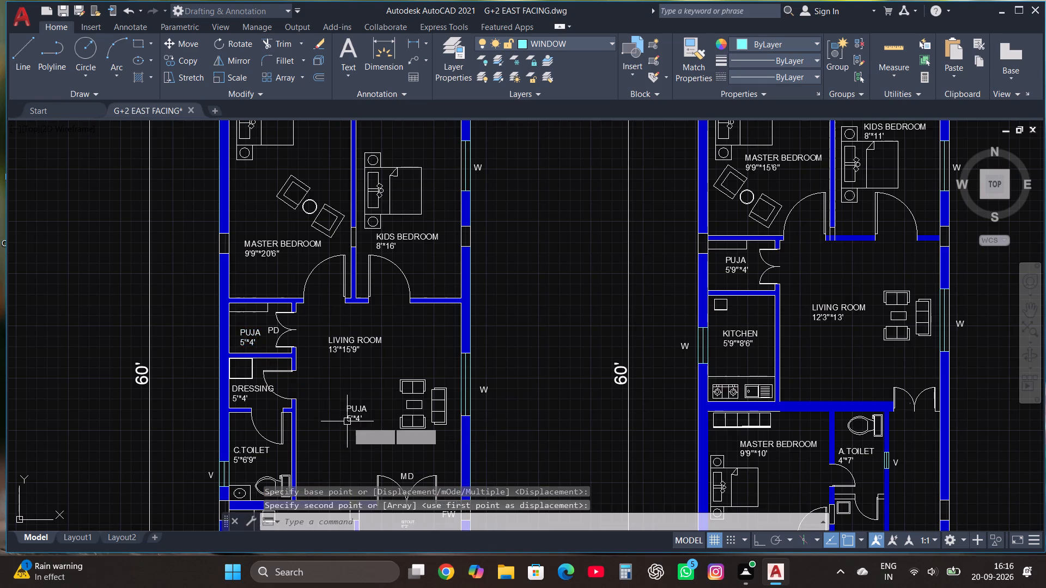
# Replace the text of the copied PUJA label in the first plan's living room with FLAT 1.
pyautogui.scroll(3, 347, 421)
pyautogui.click(349, 385)
pyautogui.click(350, 367)
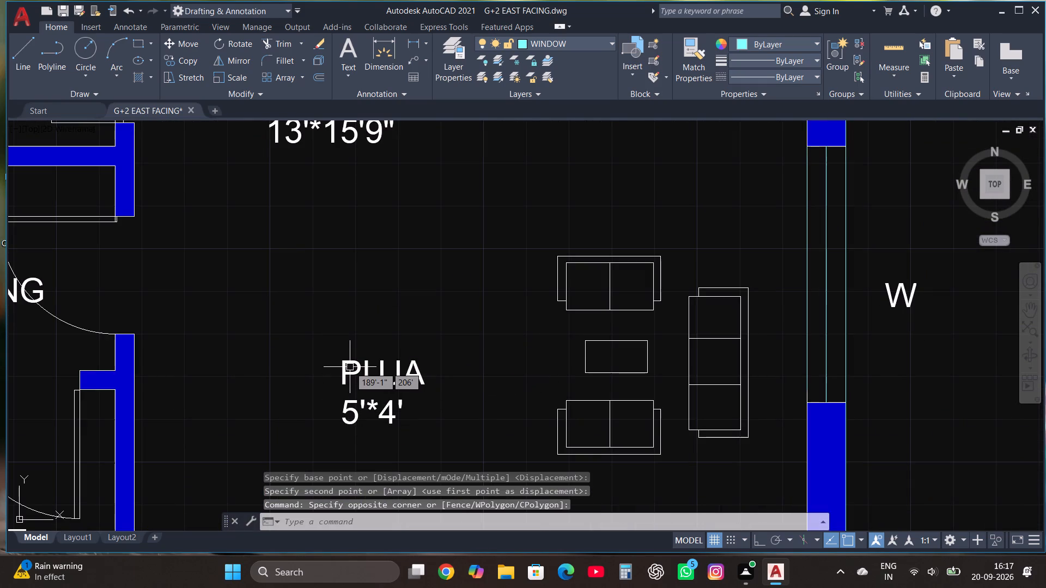
pyautogui.doubleClick(350, 367)
pyautogui.rightClick(350, 367)
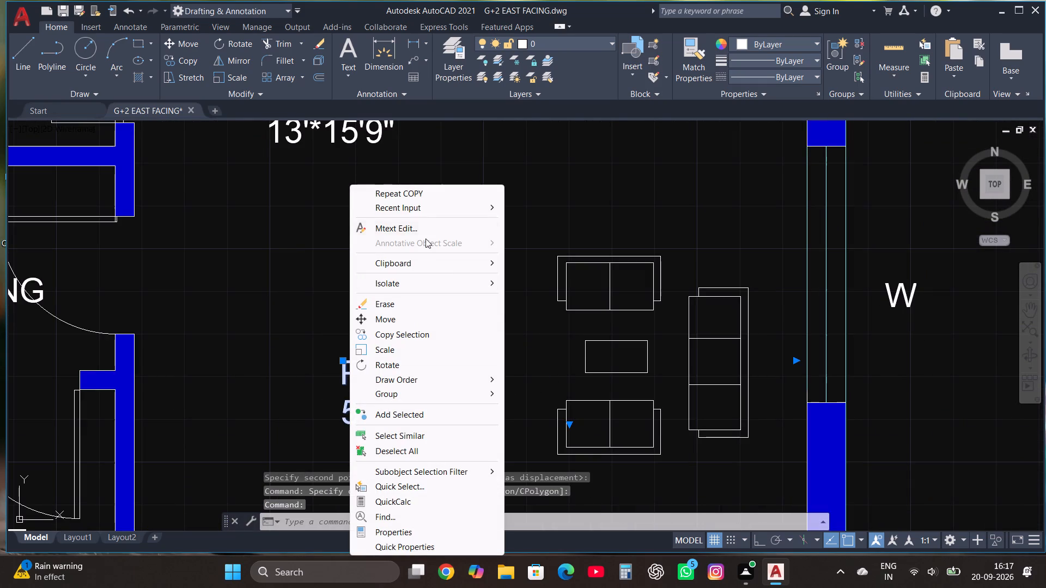
pyautogui.click(422, 224)
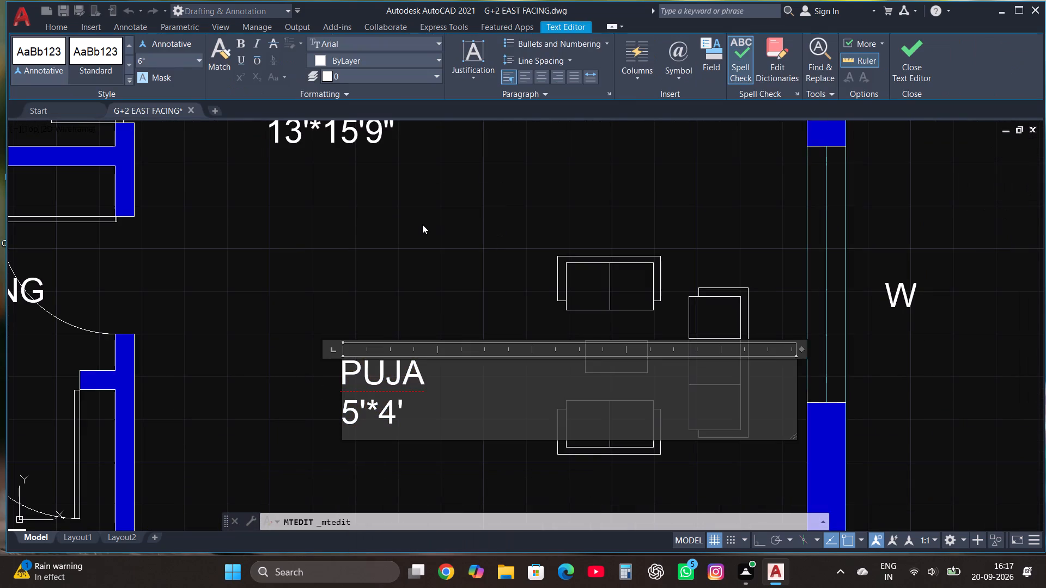
pyautogui.press('BackSpace')
pyautogui.press('BackSpace')
pyautogui.press('BackSpace')
pyautogui.press('BackSpace')
pyautogui.click(434, 414)
pyautogui.press('BackSpace')
pyautogui.press('BackSpace')
pyautogui.press('BackSpace')
pyautogui.press('BackSpace')
pyautogui.press('BackSpace')
pyautogui.press('BackSpace')
pyautogui.press('BackSpace')
pyautogui.press('BackSpace')
pyautogui.press('BackSpace')
pyautogui.press('BackSpace')
pyautogui.press('BackSpace')
pyautogui.press('BackSpace')
pyautogui.press('BackSpace')
pyautogui.press('BackSpace')
pyautogui.press('BackSpace')
pyautogui.press('BackSpace')
pyautogui.press('BackSpace')
pyautogui.press('BackSpace')
pyautogui.press('BackSpace')
pyautogui.press('BackSpace')
pyautogui.write('FLAT 1')
pyautogui.click(902, 53)
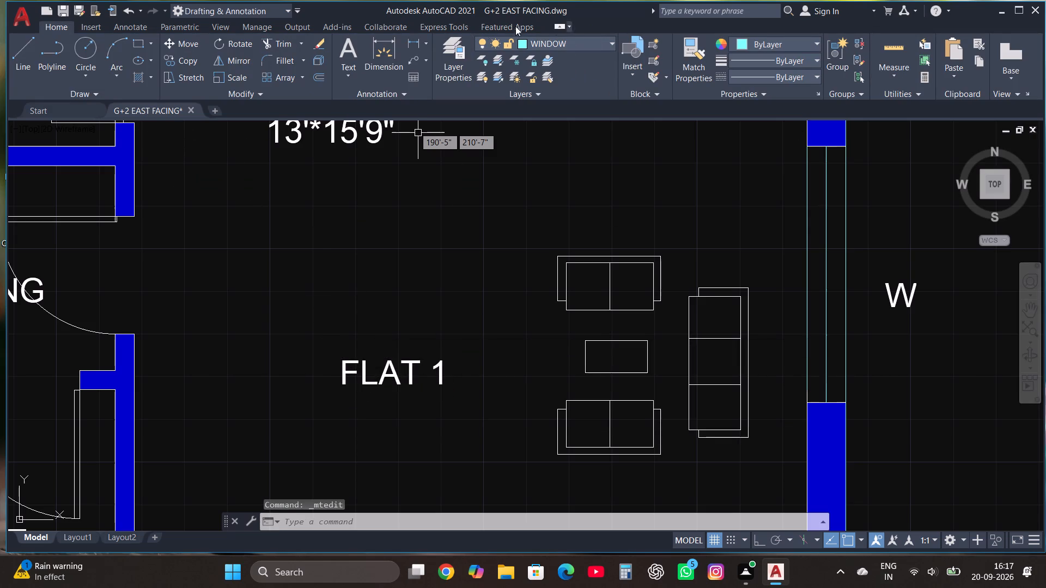
# Create a new layer named TEXT and set its colour to red.
pyautogui.click(451, 48)
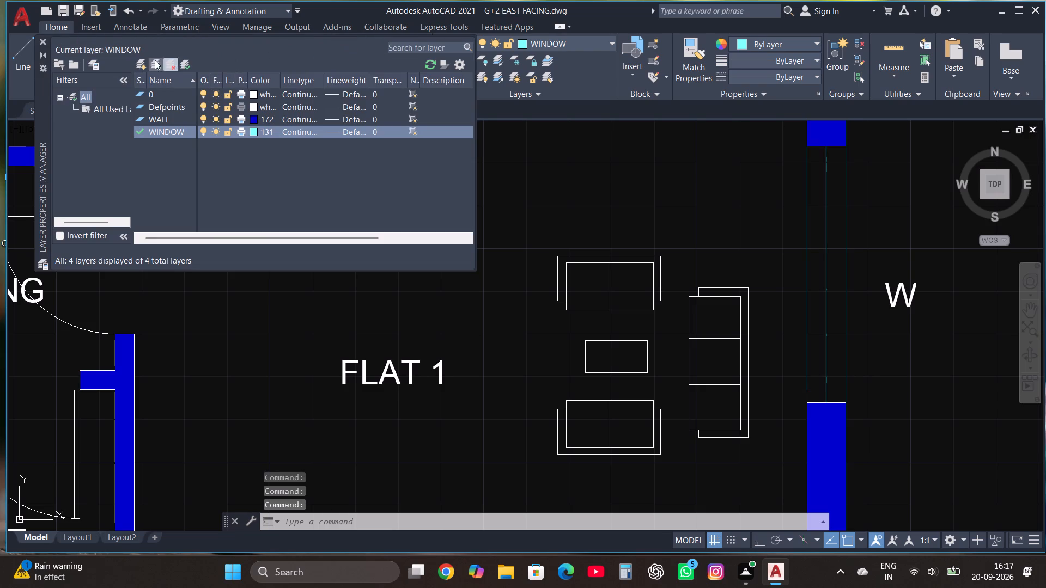
pyautogui.click(144, 63)
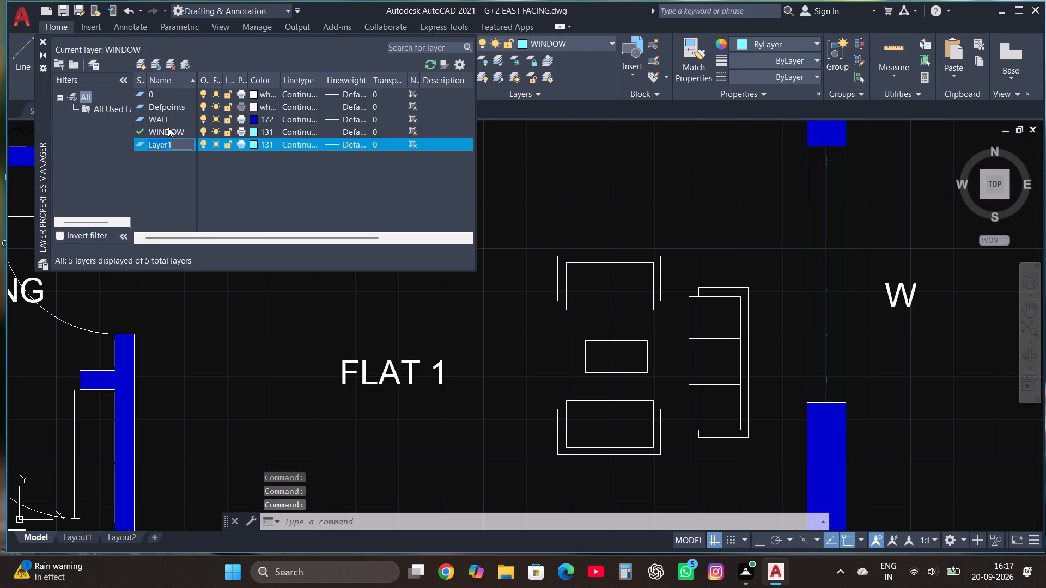
pyautogui.write('TEXT')
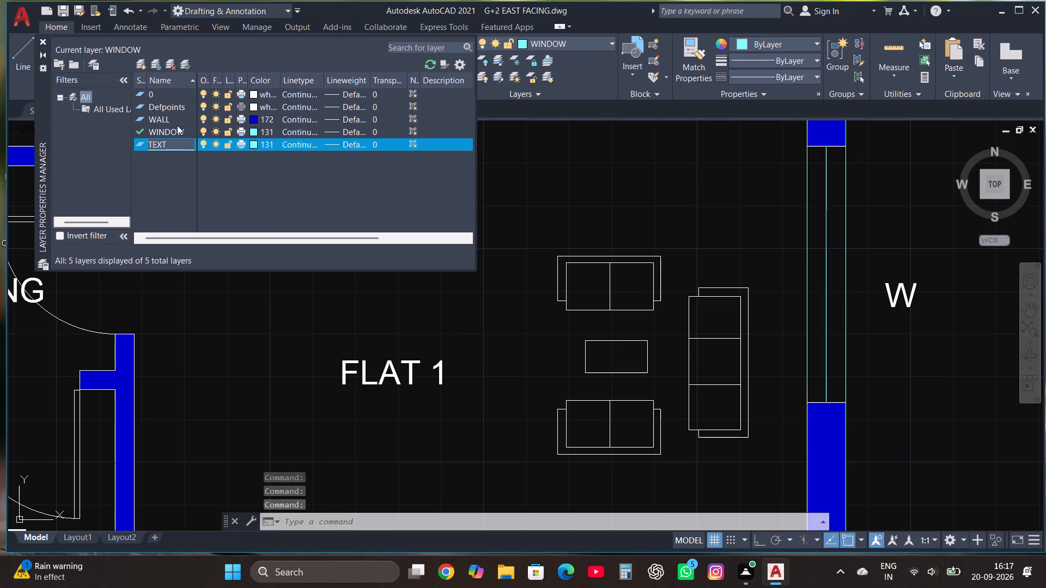
pyautogui.click(253, 143)
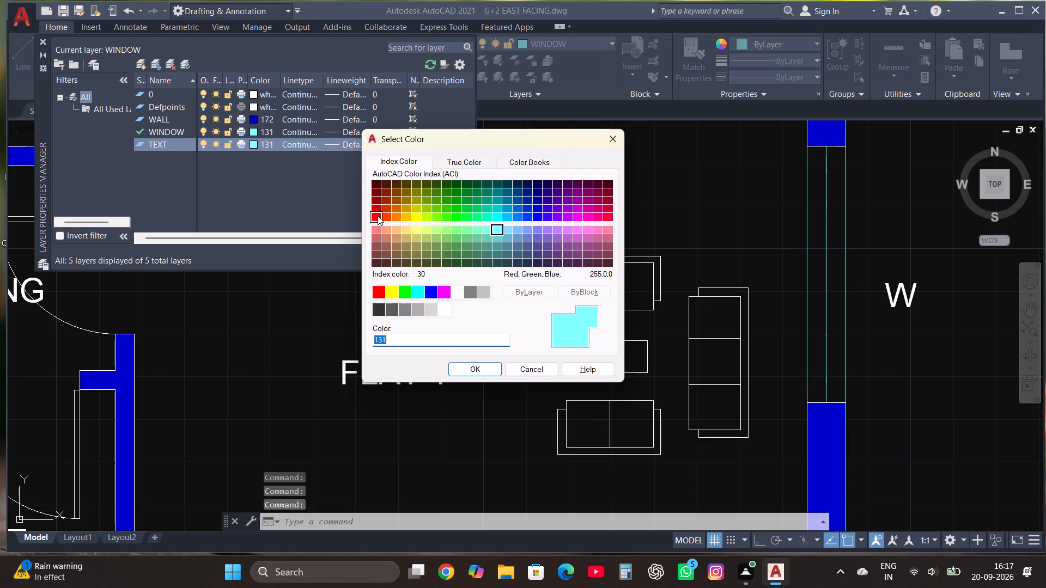
pyautogui.click(381, 217)
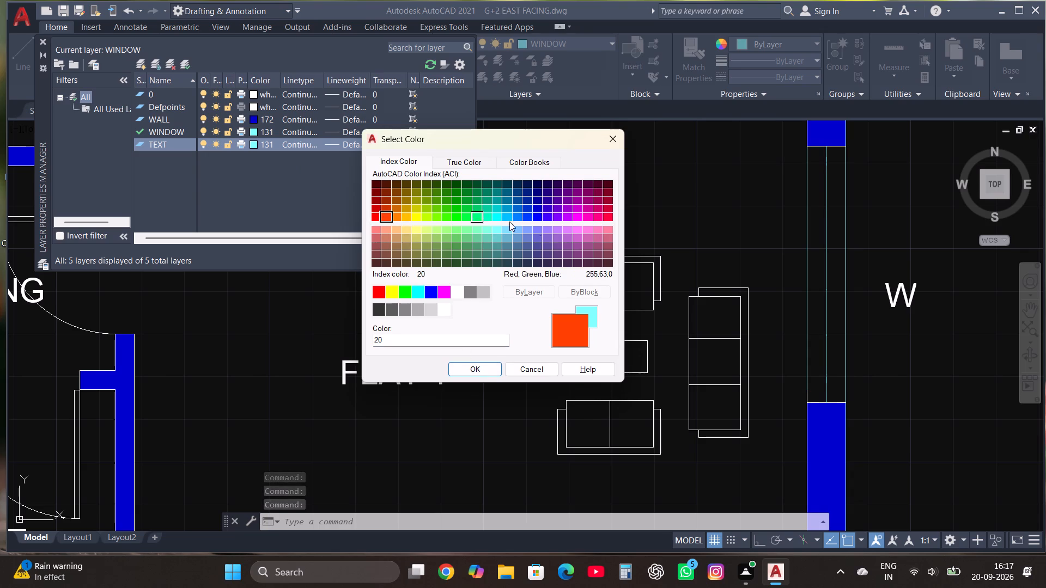
pyautogui.click(611, 217)
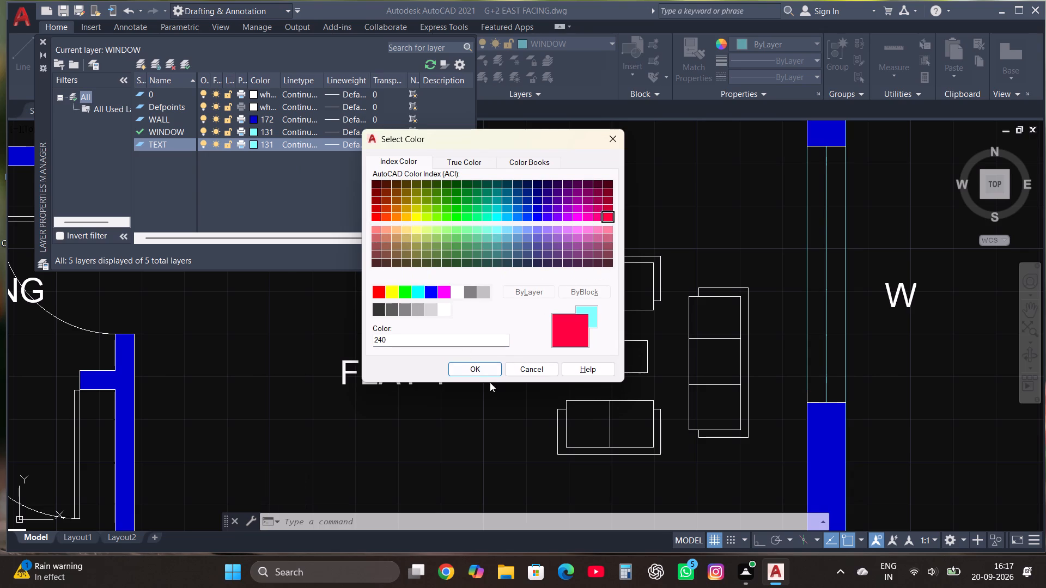
pyautogui.click(382, 294)
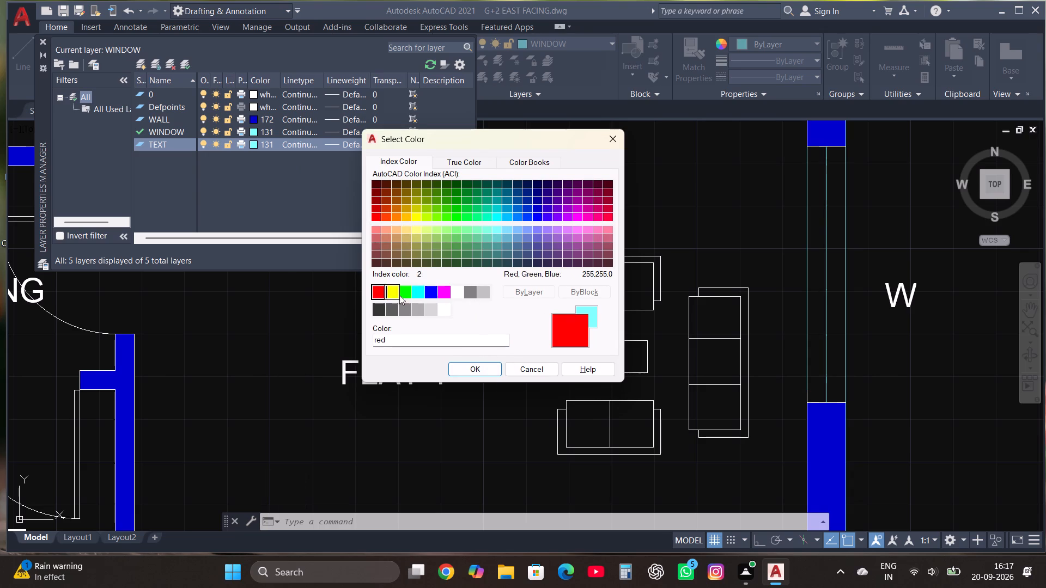
pyautogui.click(481, 365)
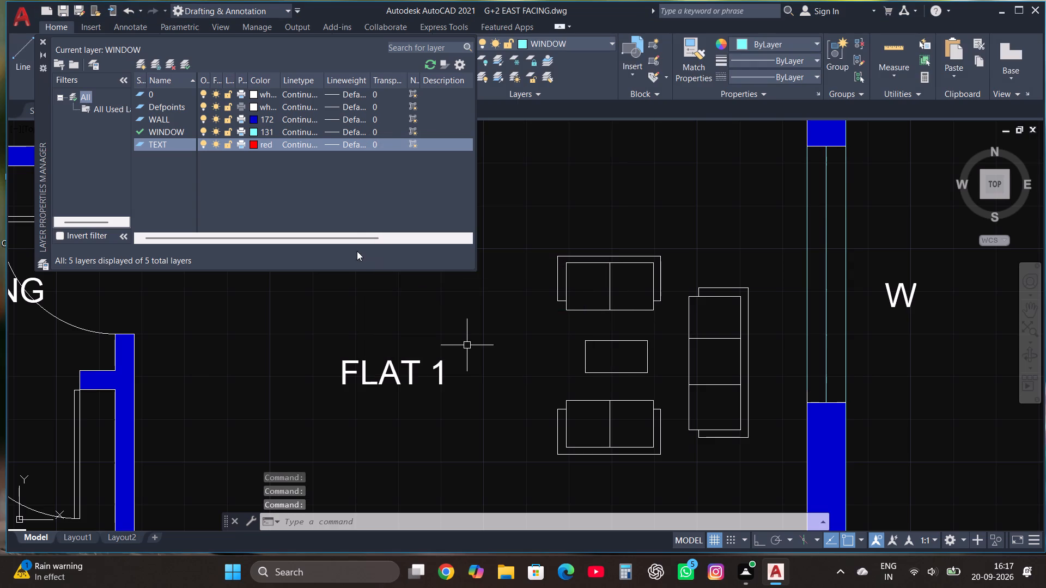
pyautogui.click(45, 39)
# Move the FLAT 1 label in the first plan's living room to the TEXT layer.
pyautogui.click(287, 416)
pyautogui.click(452, 352)
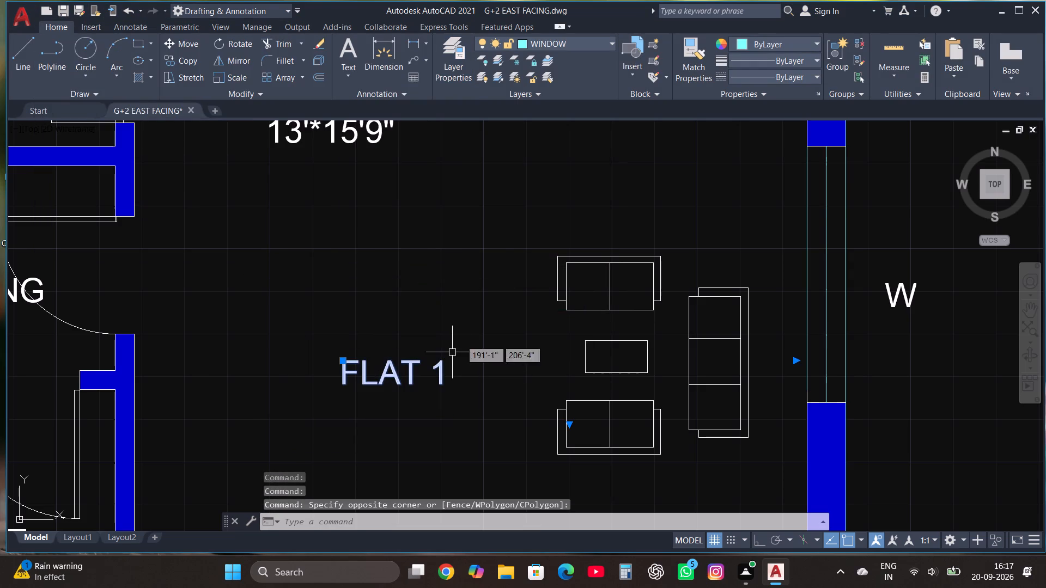
pyautogui.click(551, 44)
pyautogui.click(539, 92)
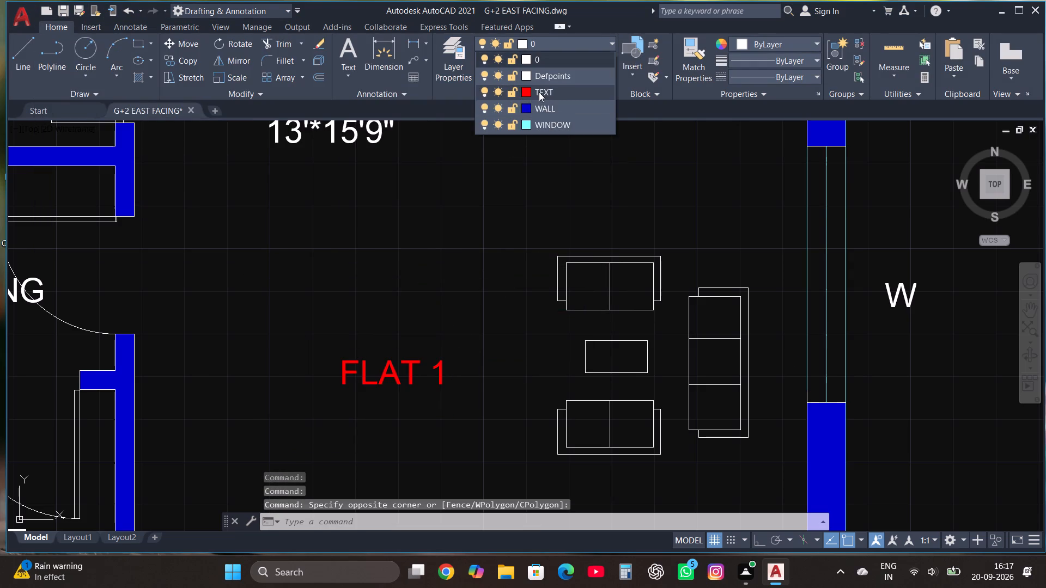
pyautogui.scroll(-2, 376, 270)
pyautogui.press('Escape')
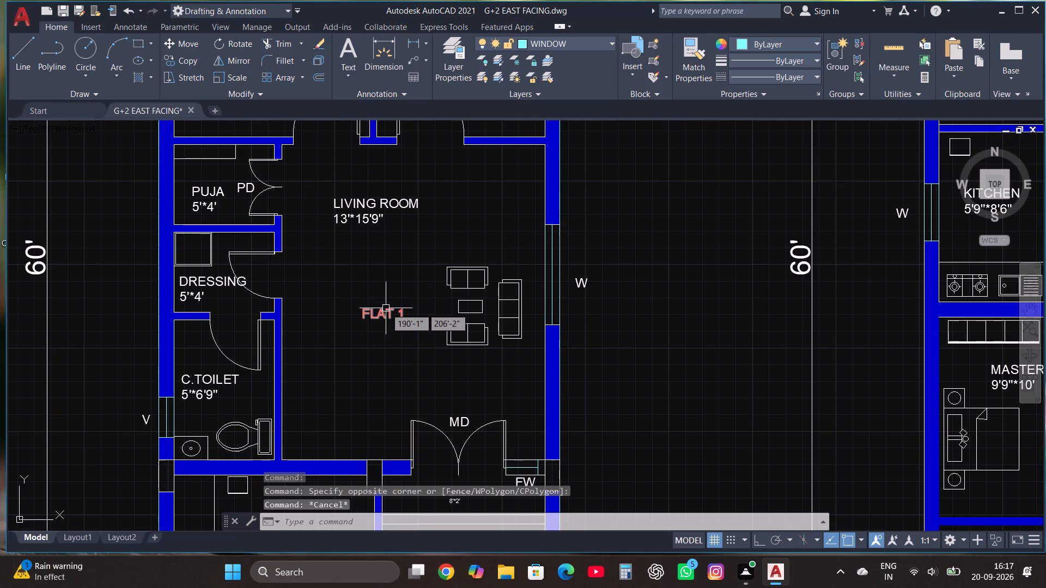
# Copy the FLAT 1 label into the second plan's 9'9"*15'6" and 9'9"*10' master bedrooms and the third plan's 9'9"*15'6" master bedroom.
pyautogui.click(385, 308)
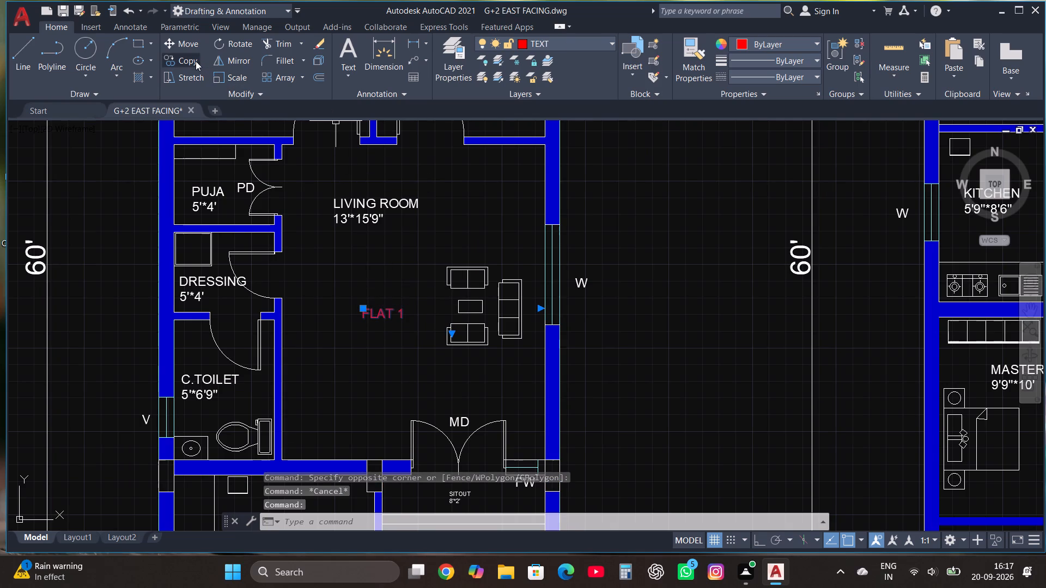
pyautogui.click(196, 61)
pyautogui.click(528, 524)
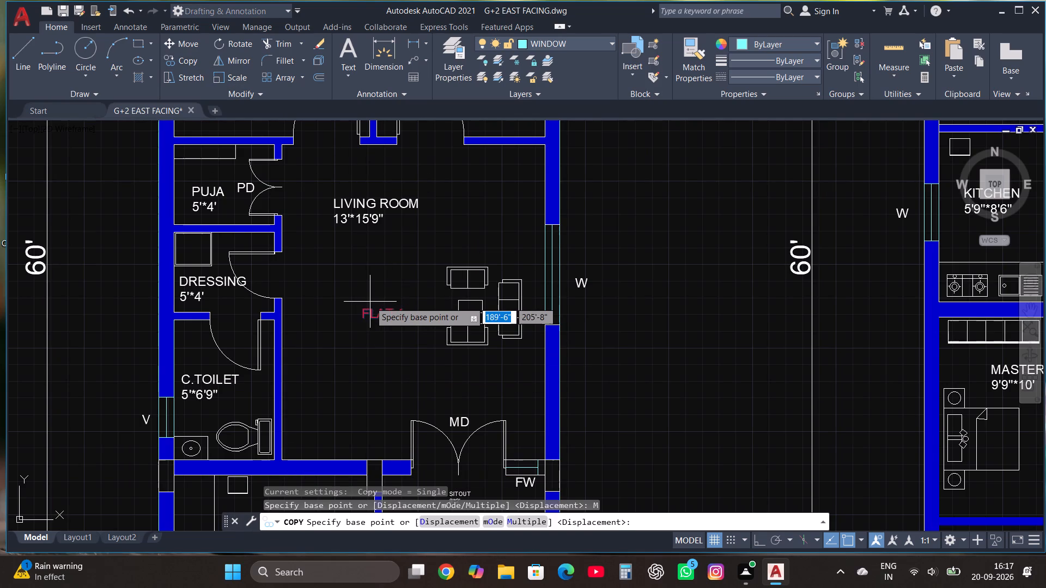
pyautogui.click(370, 301)
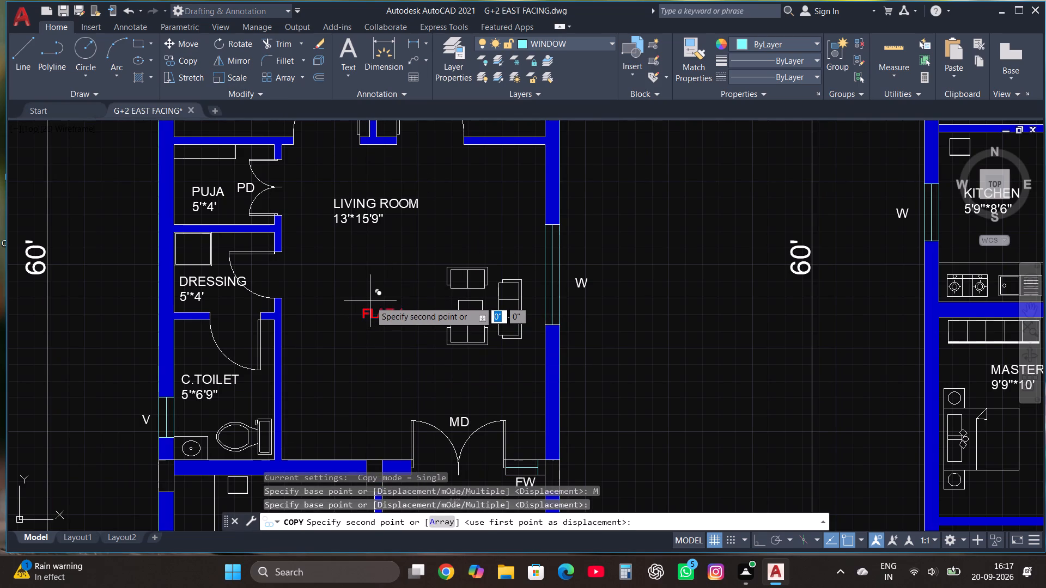
pyautogui.scroll(-1, 455, 427)
pyautogui.scroll(-1, 530, 394)
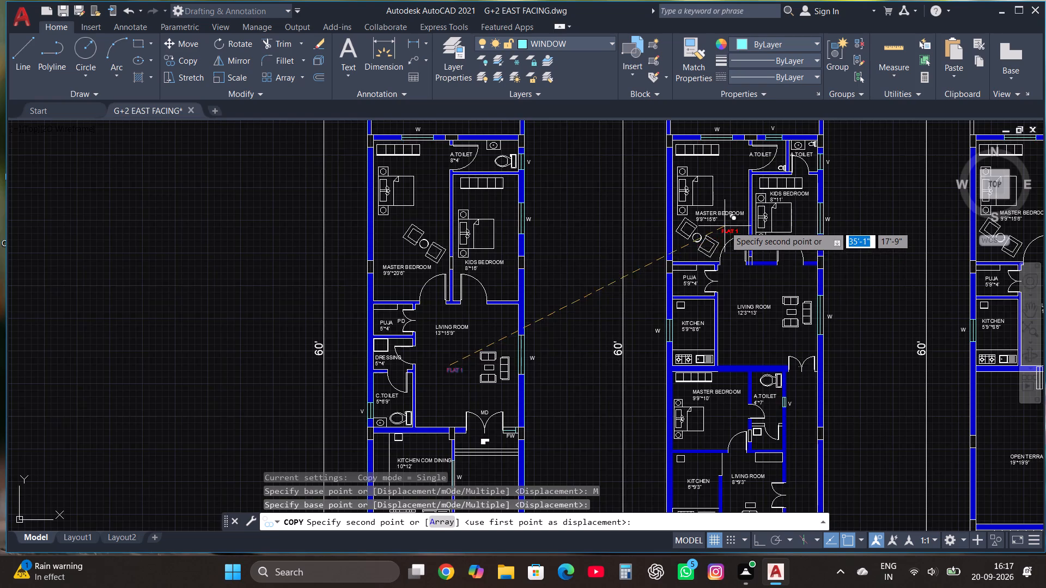
pyautogui.scroll(2, 725, 226)
pyautogui.click(713, 223)
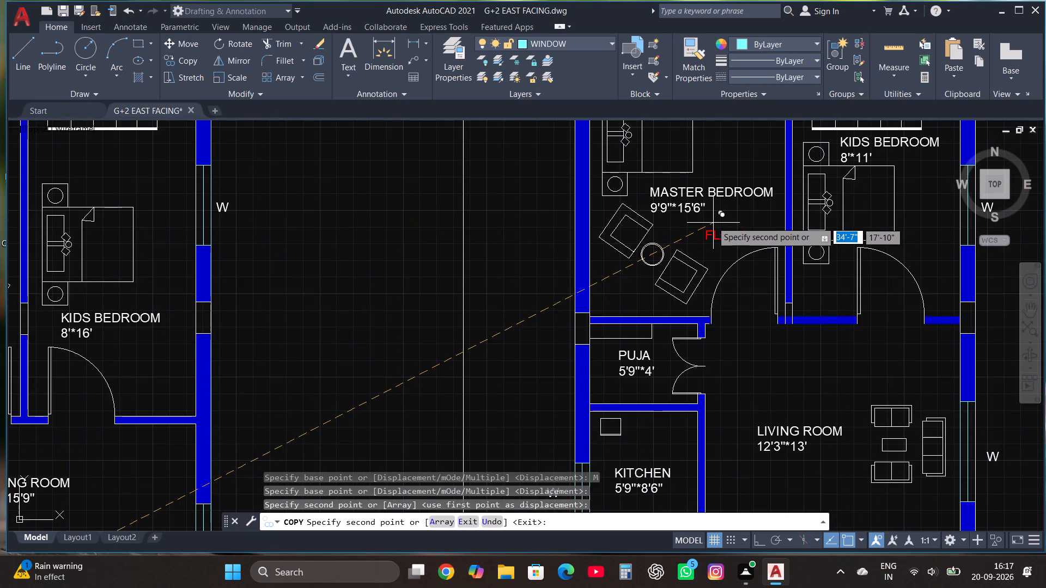
pyautogui.scroll(-2, 703, 199)
pyautogui.scroll(2, 707, 396)
pyautogui.click(701, 383)
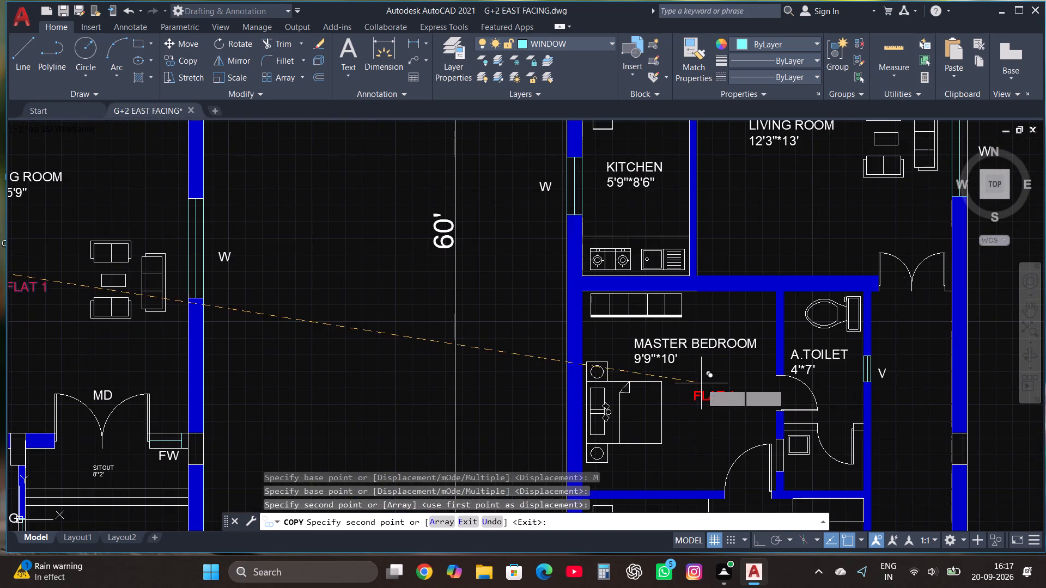
pyautogui.scroll(-5, 529, 377)
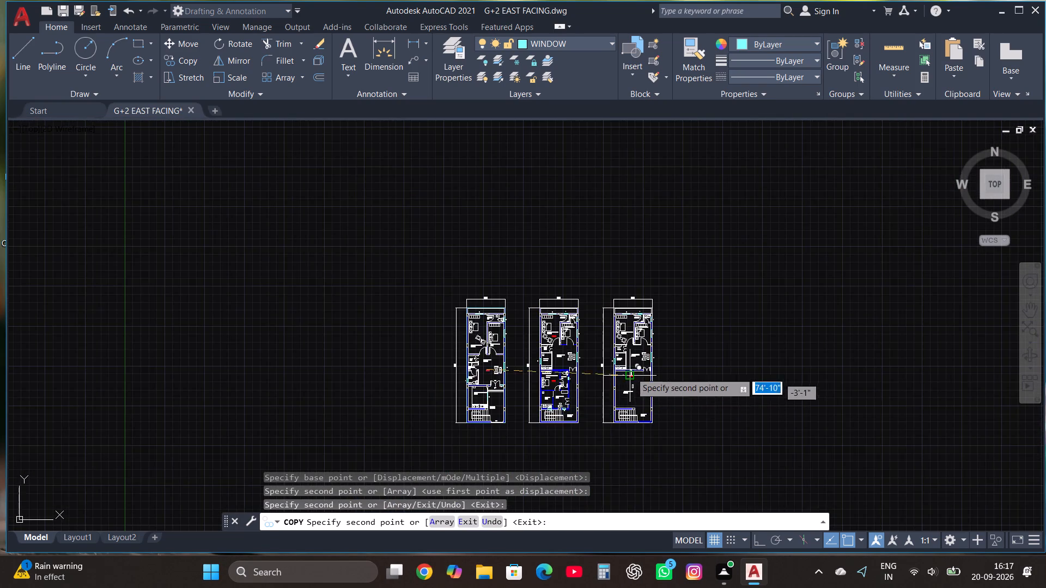
pyautogui.scroll(5, 628, 339)
pyautogui.click(623, 338)
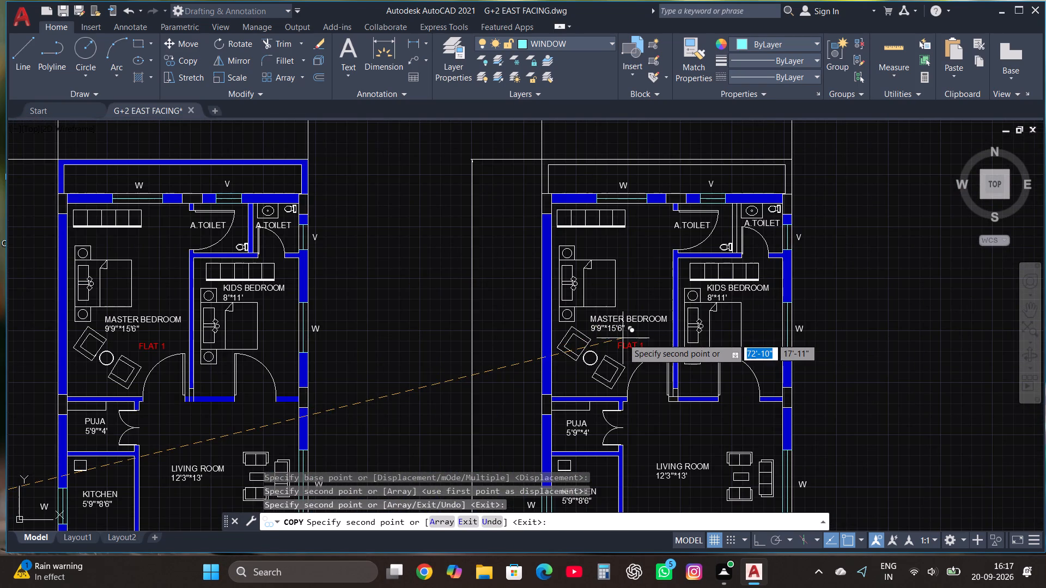
pyautogui.press('Escape')
# Change the copied flat label in the third plan's master bedroom to FLAT 4.
pyautogui.click(632, 346)
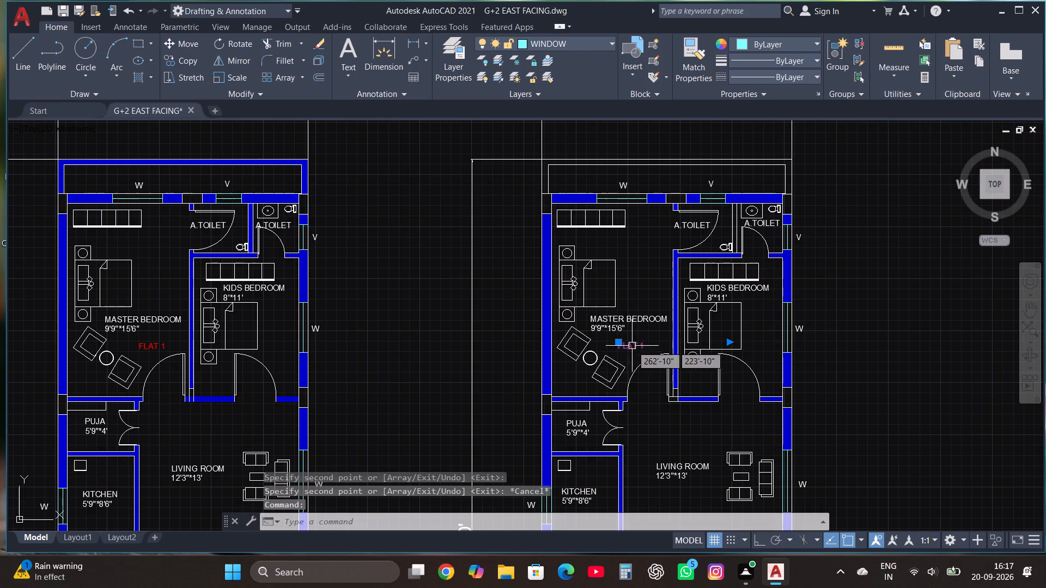
pyautogui.rightClick(632, 346)
pyautogui.rightClick(632, 346)
pyautogui.click(674, 226)
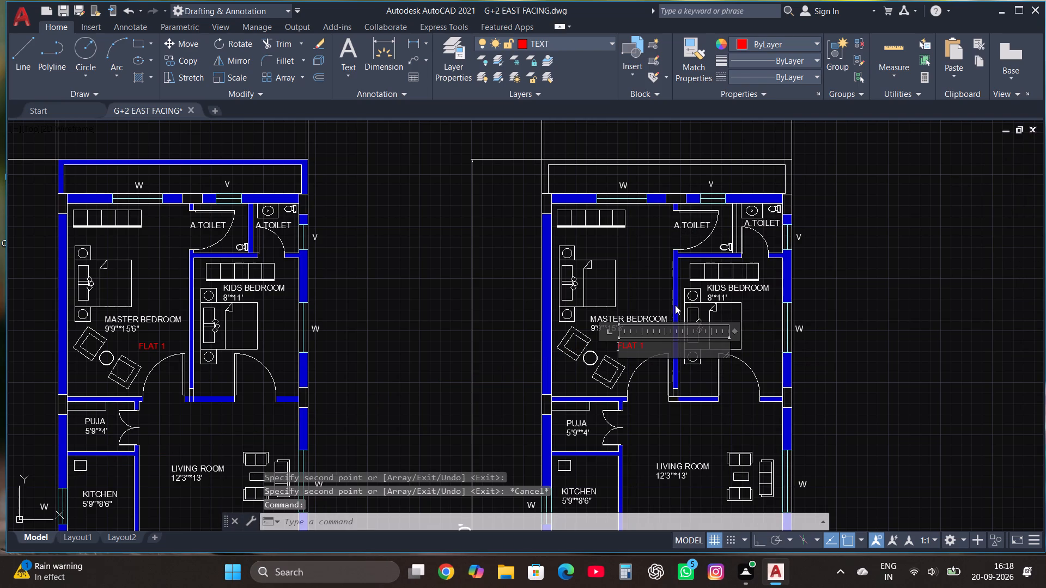
pyautogui.click(649, 347)
pyautogui.press('BackSpace')
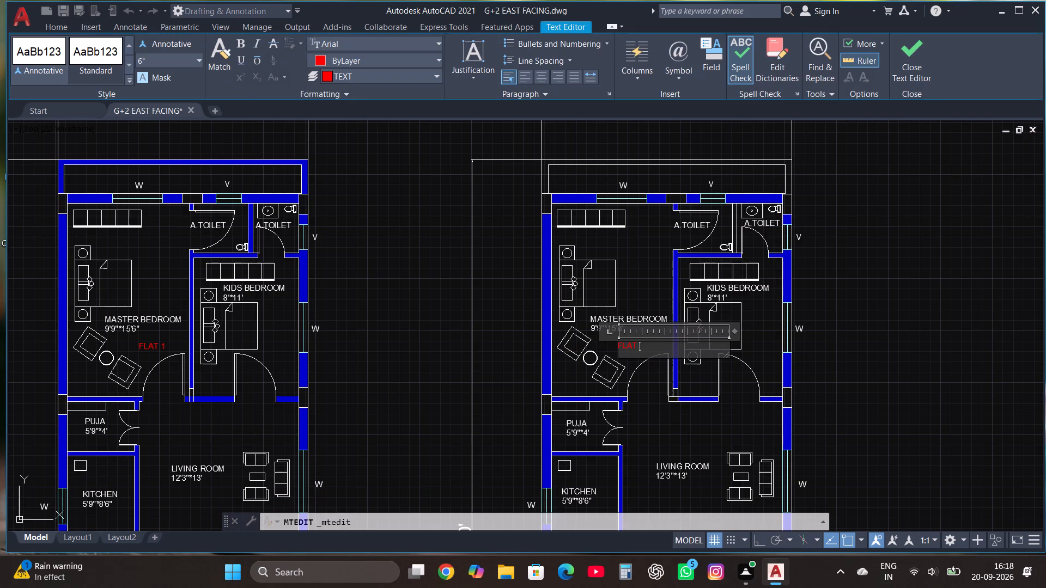
pyautogui.press('4')
pyautogui.click(911, 45)
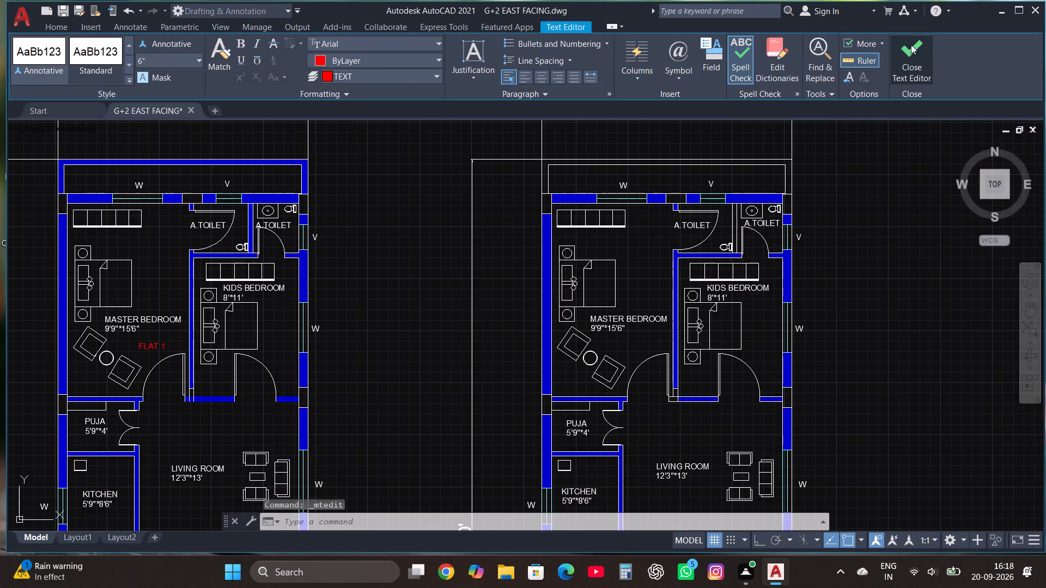
# Change the copied flat label in the second plan's 9'9"*15'6" master bedroom to FLAT 3.
pyautogui.scroll(-2, 824, 224)
pyautogui.scroll(3, 569, 262)
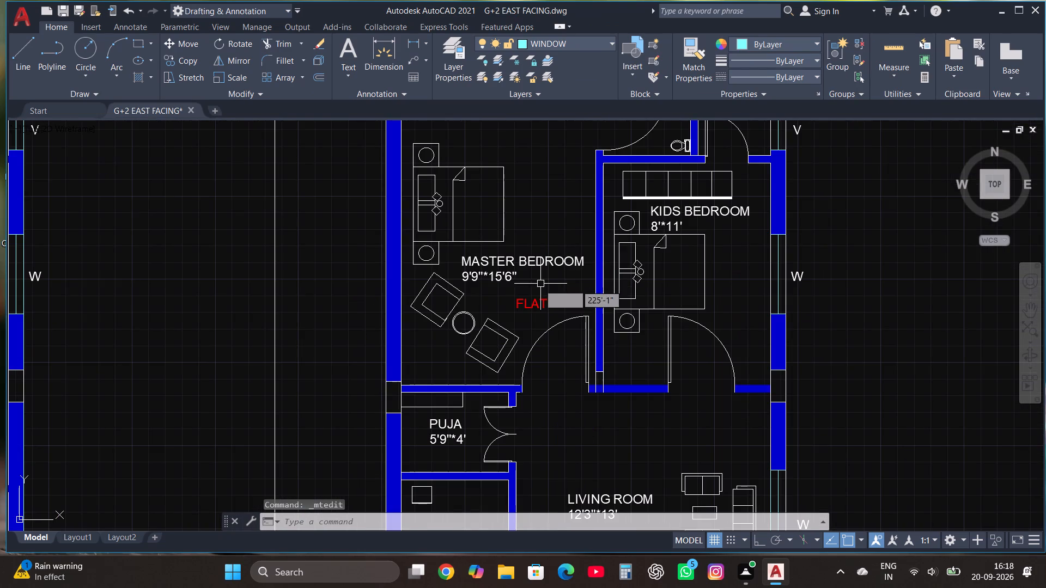
pyautogui.click(537, 304)
pyautogui.rightClick(537, 304)
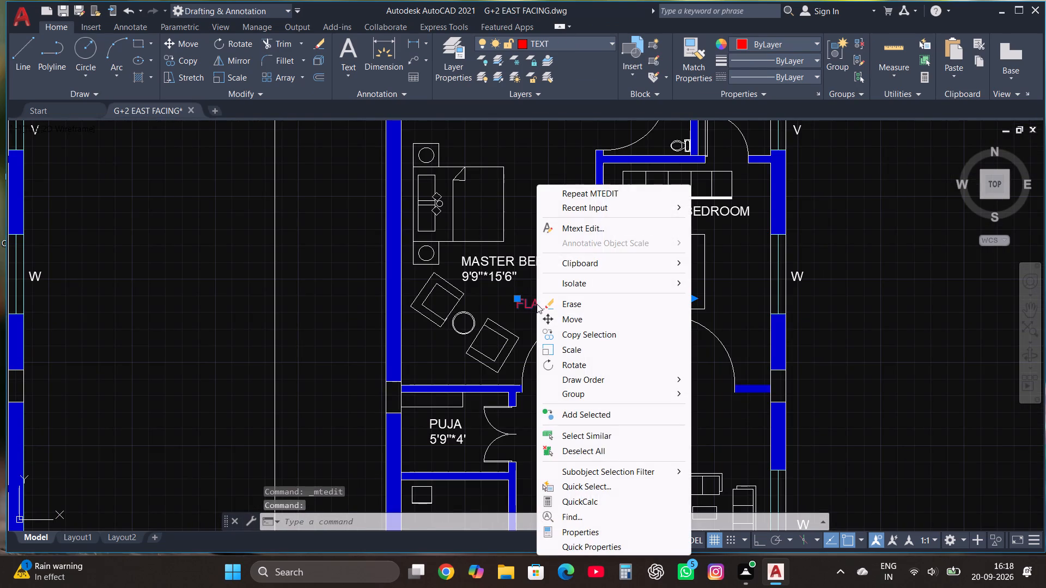
pyautogui.click(594, 232)
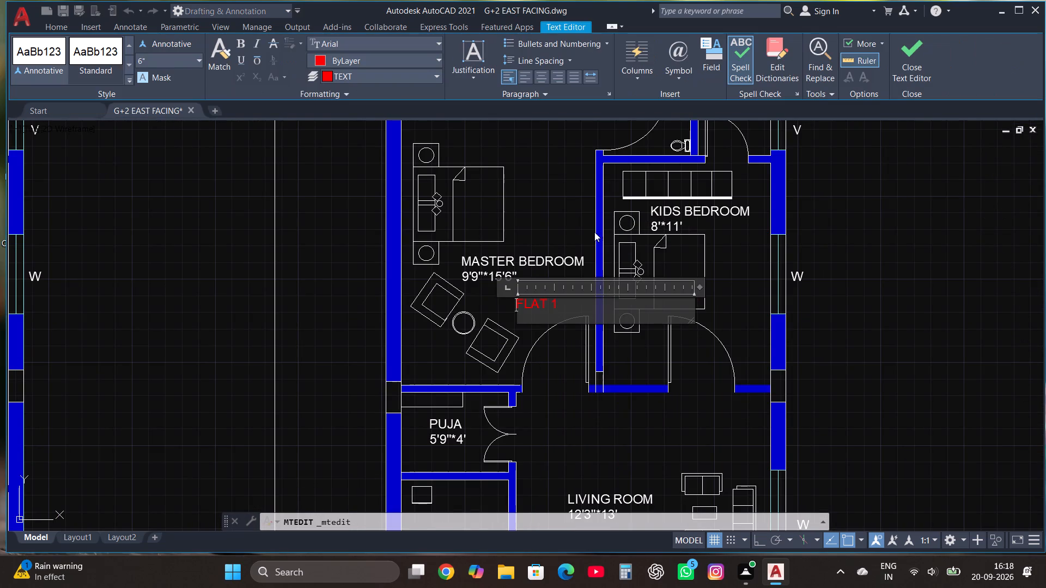
pyautogui.click(567, 309)
pyautogui.press('BackSpace')
pyautogui.press('3')
pyautogui.click(911, 54)
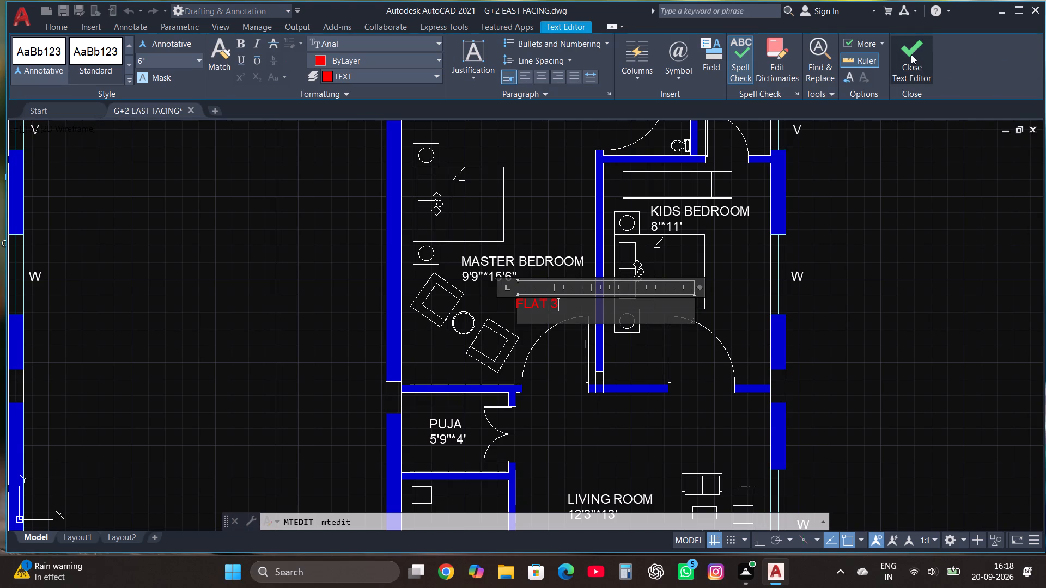
# Change the copied flat label in the second plan's 9'9"*10' master bedroom to FLAT 2.
pyautogui.scroll(-2, 574, 228)
pyautogui.scroll(-2, 535, 439)
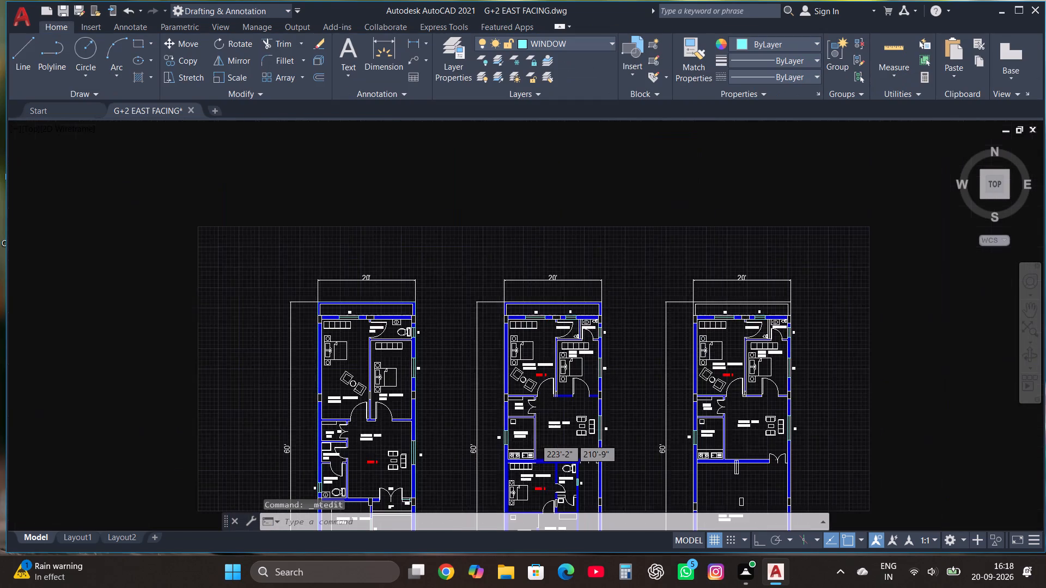
pyautogui.scroll(3, 539, 493)
pyautogui.click(540, 476)
pyautogui.rightClick(540, 476)
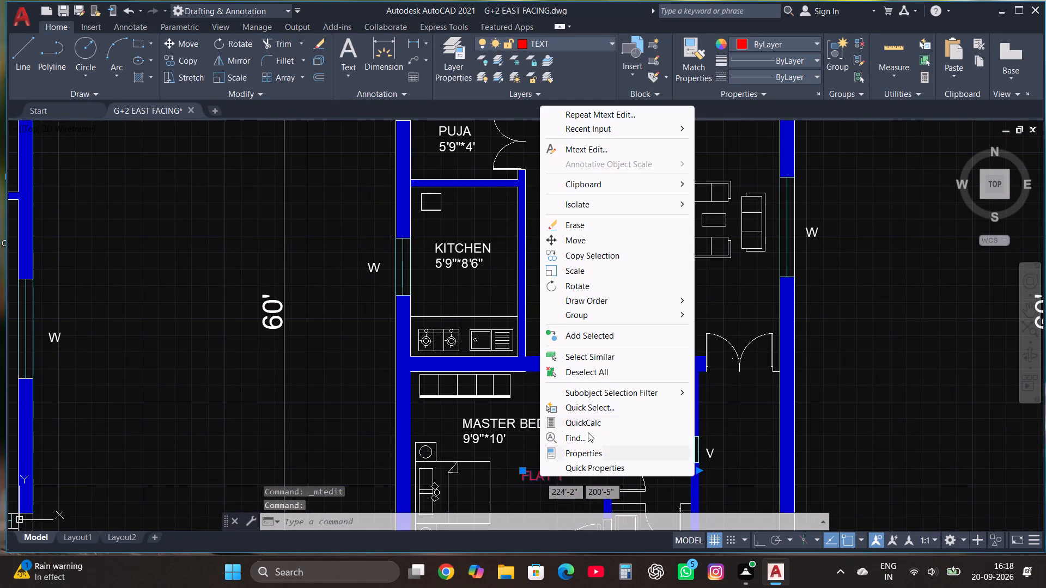
pyautogui.click(600, 146)
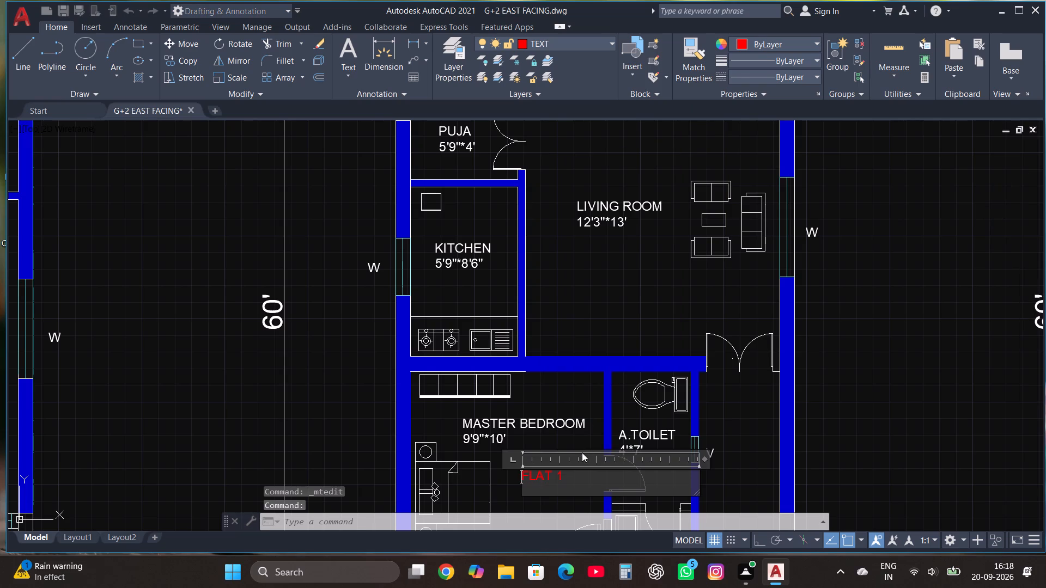
pyautogui.click(569, 479)
pyautogui.press('BackSpace')
pyautogui.press('2')
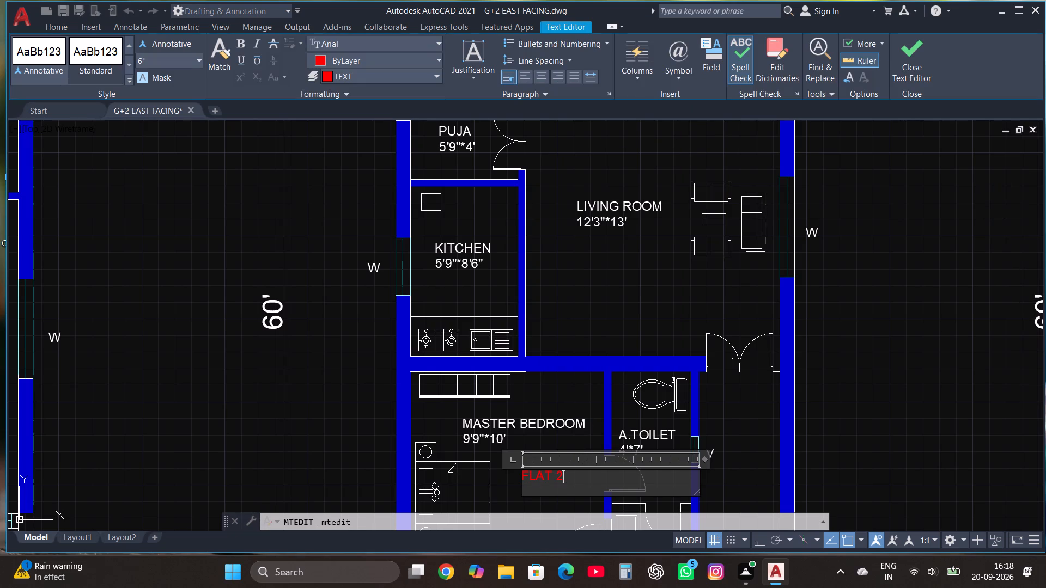
pyautogui.click(904, 46)
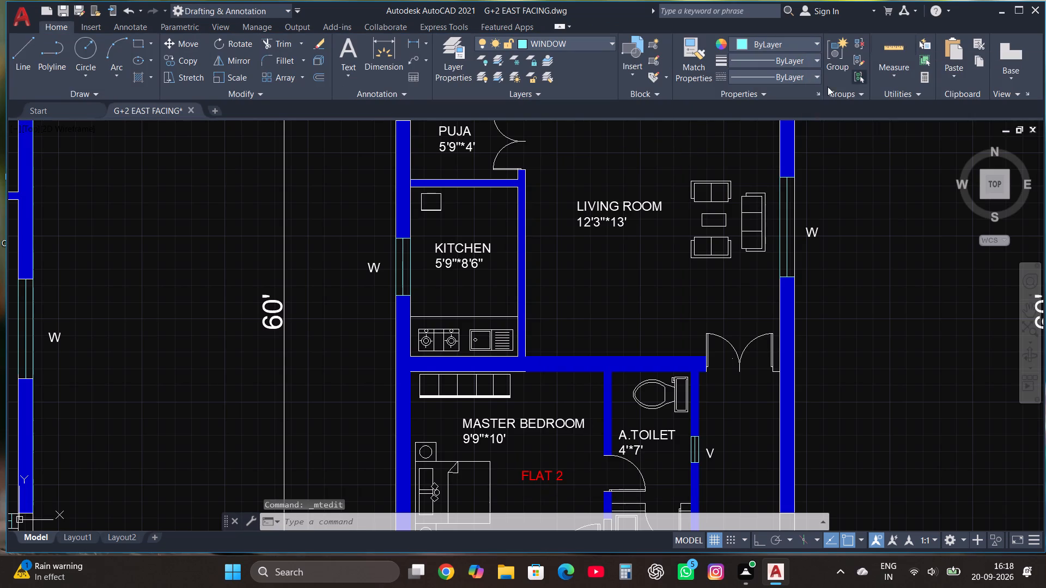
# Copy the PORTICO label with its 8'3"*17'3" size text to the empty space below the first plan.
pyautogui.scroll(-4, 719, 179)
pyautogui.scroll(2, 520, 373)
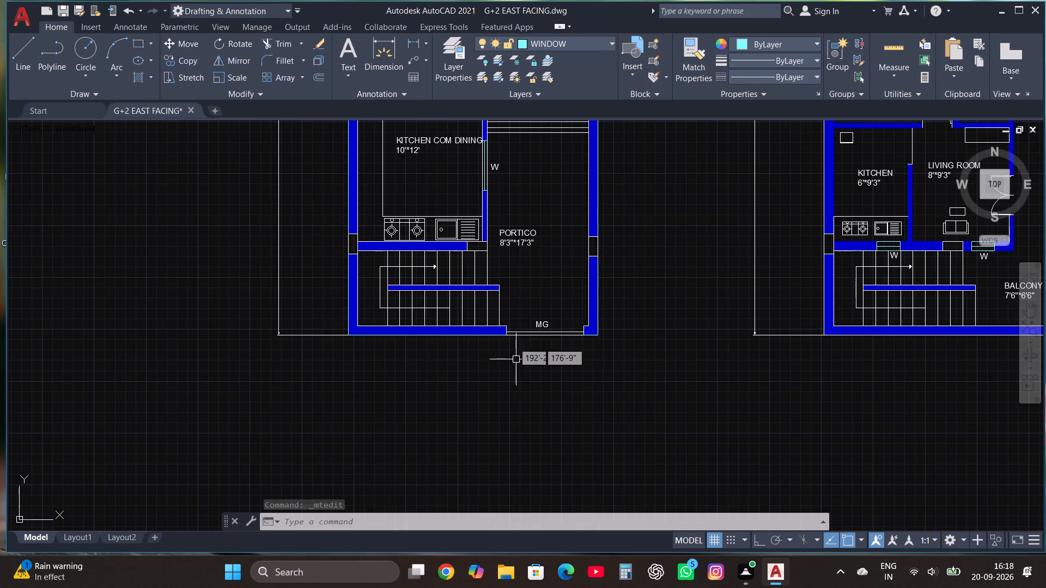
pyautogui.click(519, 236)
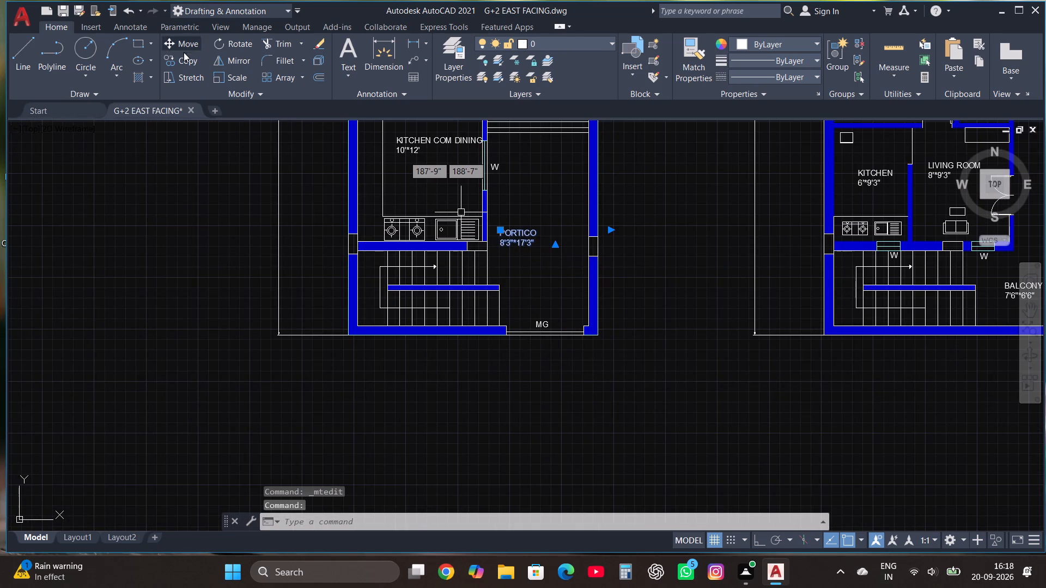
pyautogui.click(181, 59)
pyautogui.click(518, 236)
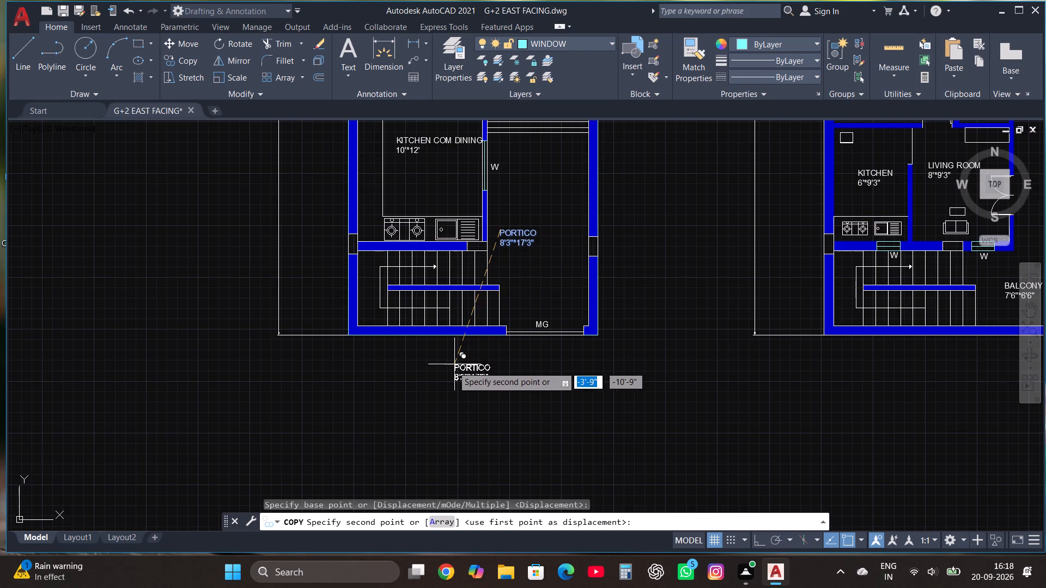
pyautogui.click(448, 370)
# Replace the text of the copied label below the first plan with EAST FACING HOUSE PLAN.
pyautogui.scroll(1, 448, 370)
pyautogui.click(453, 372)
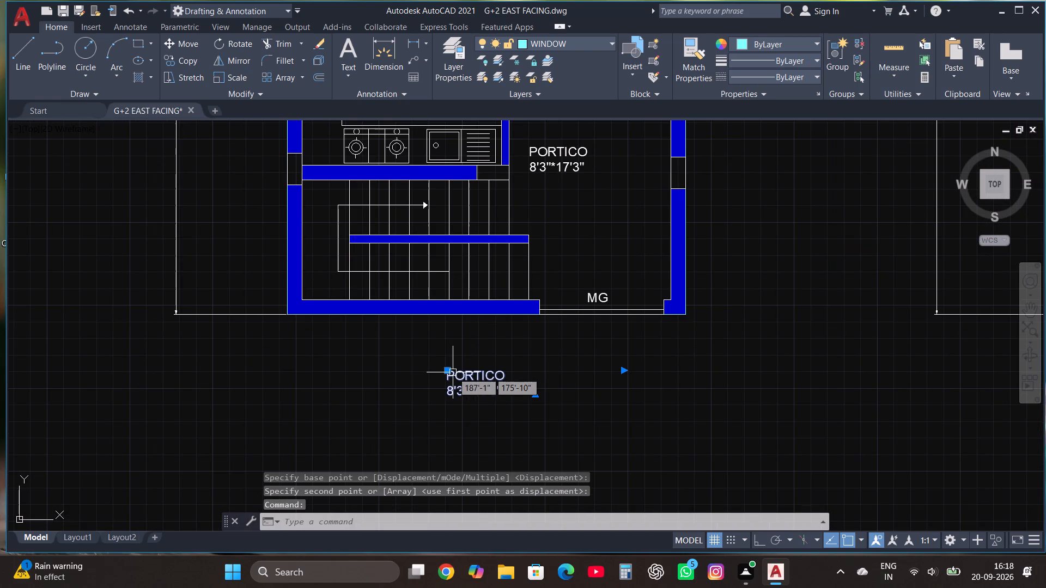
pyautogui.rightClick(453, 372)
pyautogui.click(519, 41)
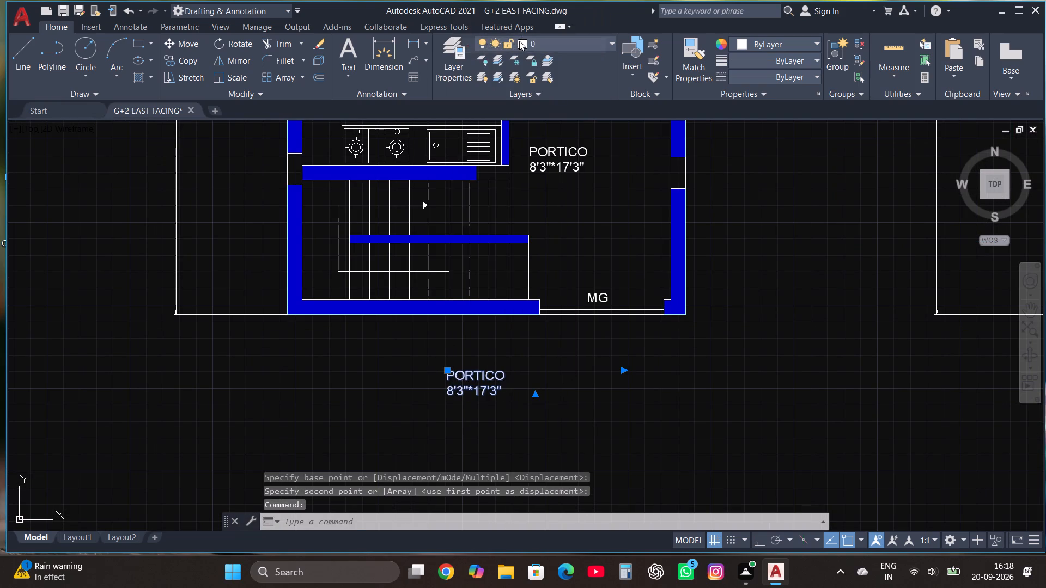
pyautogui.click(523, 401)
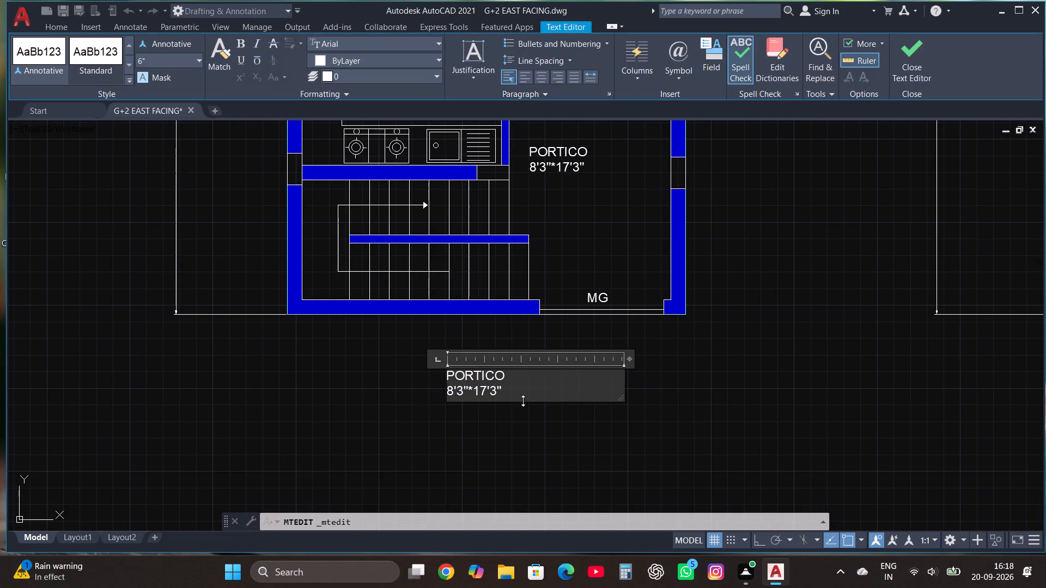
pyautogui.click(522, 401)
pyautogui.click(519, 397)
pyautogui.press('BackSpace')
pyautogui.press('BackSpace')
pyautogui.press('BackSpace')
pyautogui.press('BackSpace')
pyautogui.press('BackSpace')
pyautogui.press('BackSpace')
pyautogui.press('BackSpace')
pyautogui.press('BackSpace')
pyautogui.press('BackSpace')
pyautogui.press('BackSpace')
pyautogui.press('BackSpace')
pyautogui.press('BackSpace')
pyautogui.press('BackSpace')
pyautogui.press('BackSpace')
pyautogui.press('BackSpace')
pyautogui.press('BackSpace')
pyautogui.press('BackSpace')
pyautogui.press('BackSpace')
pyautogui.press('BackSpace')
pyautogui.press('BackSpace')
pyautogui.write('EAST FACING HOUSE O')
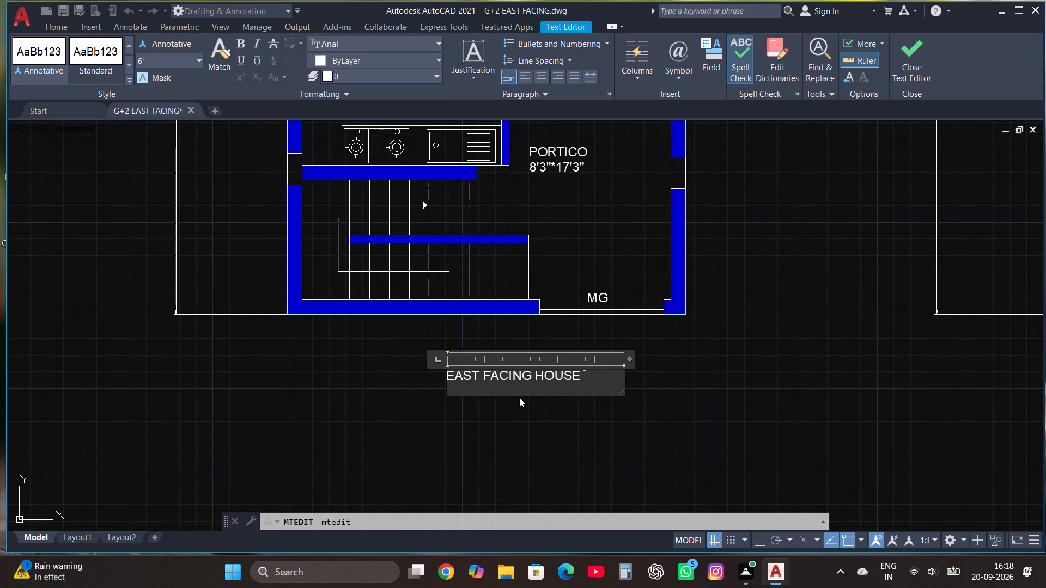
pyautogui.press('BackSpace')
pyautogui.write('PL')
pyautogui.press('BackSpace')
pyautogui.write('an')
pyautogui.press('BackSpace')
pyautogui.press('BackSpace')
pyautogui.write('LAN')
pyautogui.click(909, 60)
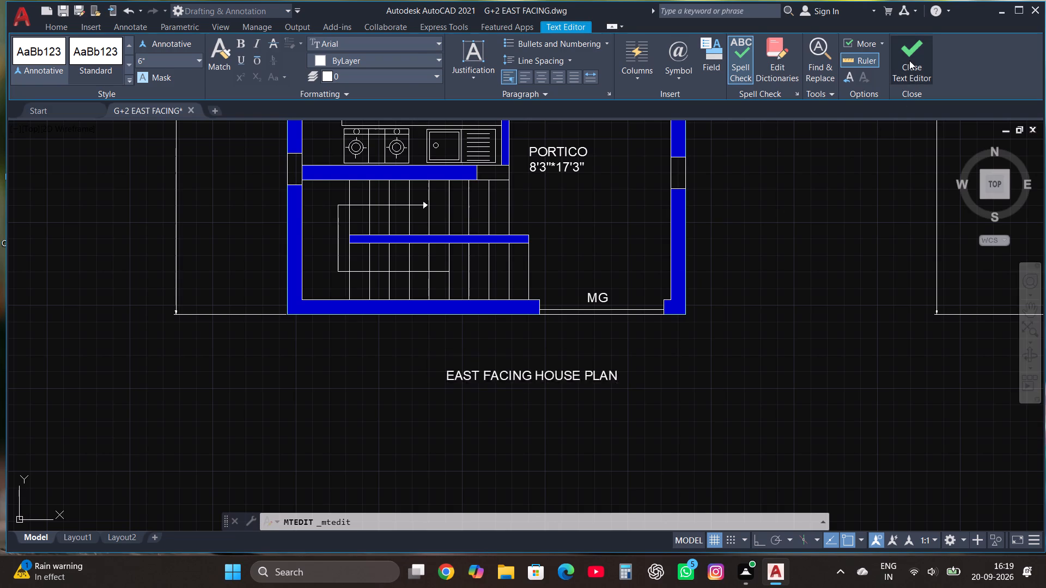
# Scale up the EAST FACING HOUSE PLAN title below the first plan to a text height of about 1'.
pyautogui.scroll(-2, 556, 371)
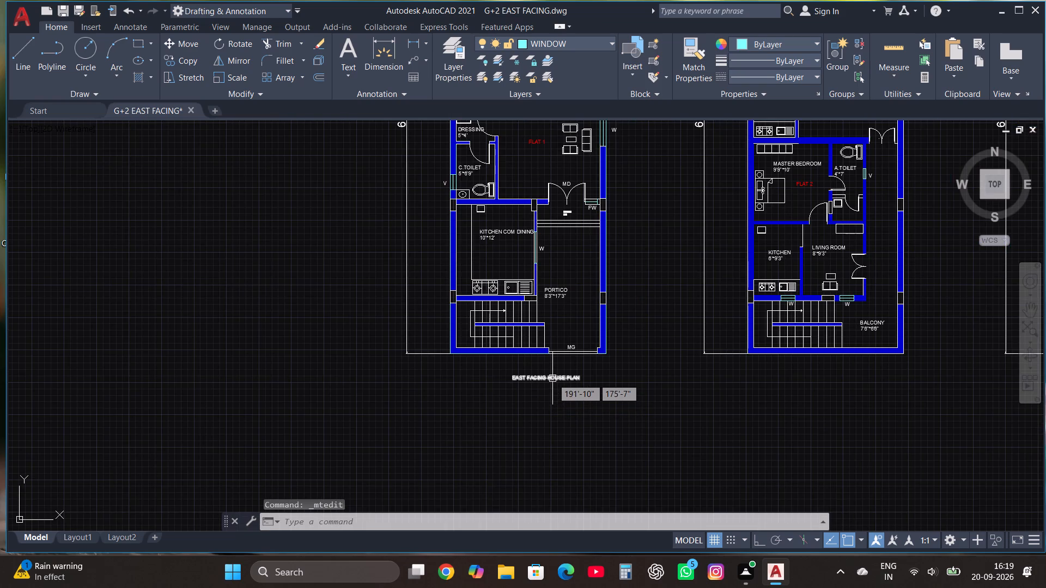
pyautogui.scroll(2, 552, 378)
pyautogui.click(535, 383)
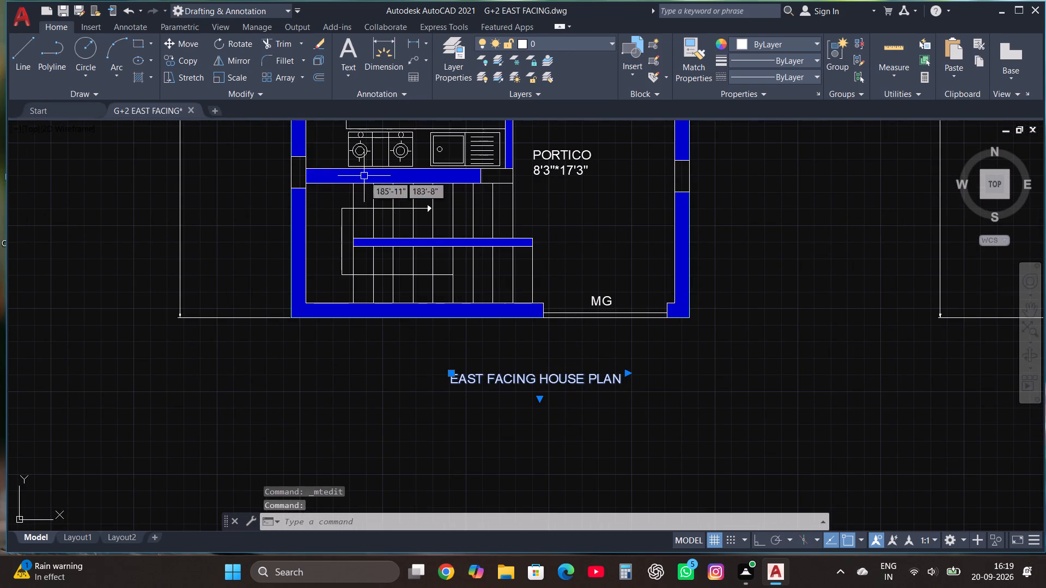
pyautogui.click(237, 81)
pyautogui.click(482, 375)
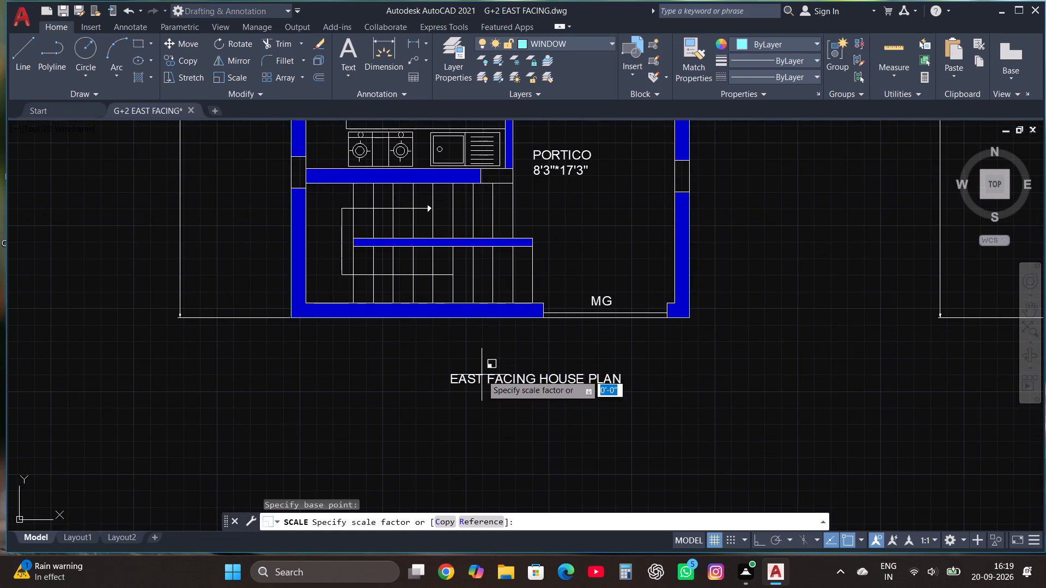
pyautogui.click(680, 394)
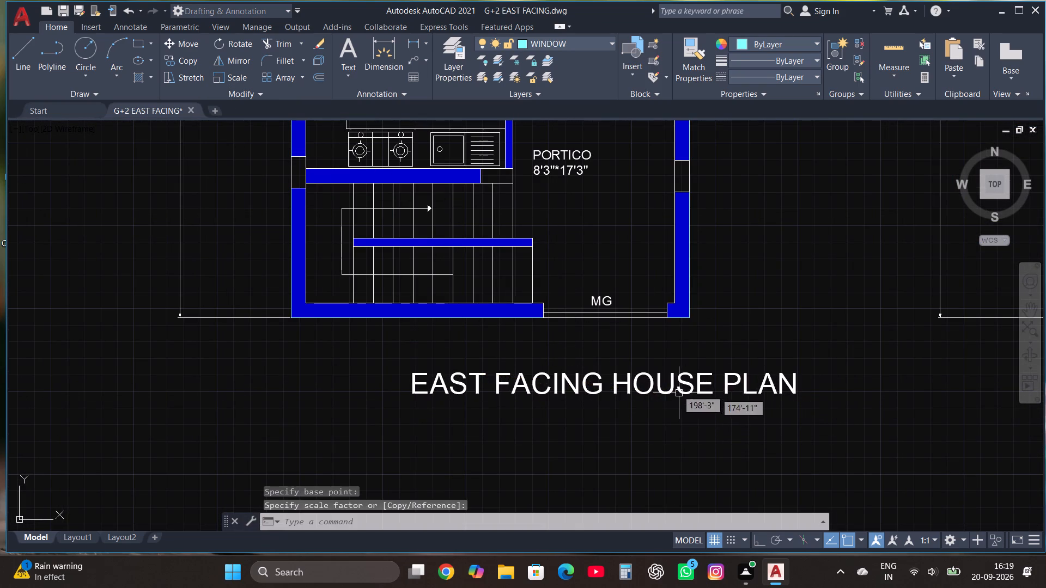
# Move the enlarged title so it sits roughly centred beneath the first plan.
pyautogui.click(671, 382)
pyautogui.click(186, 44)
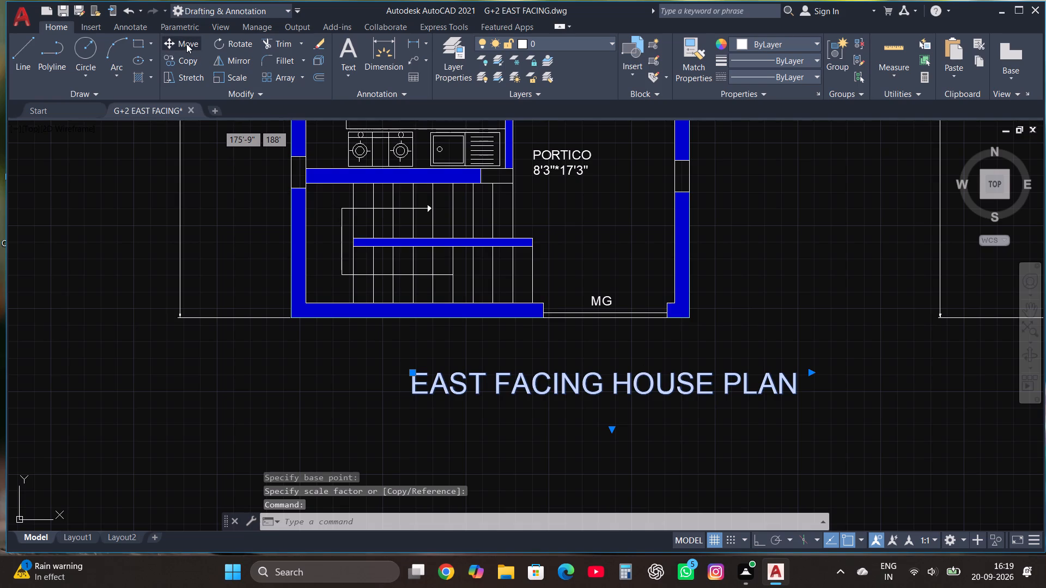
pyautogui.click(568, 385)
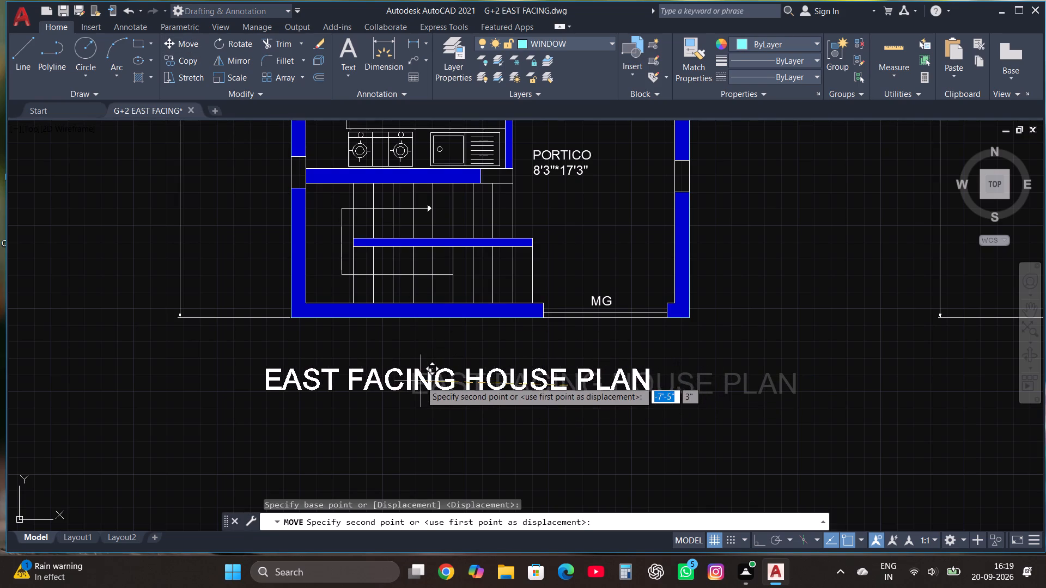
pyautogui.doubleClick(415, 379)
# Copy the EAST FACING HOUSE PLAN title horizontally with Ortho on, placing it beneath the second plan.
pyautogui.click(415, 379)
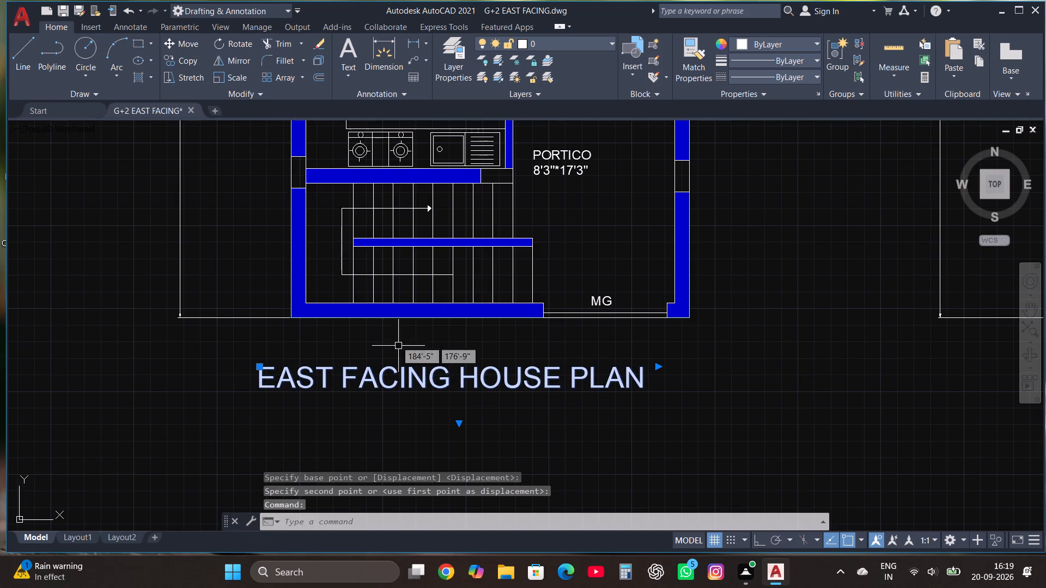
pyautogui.click(187, 63)
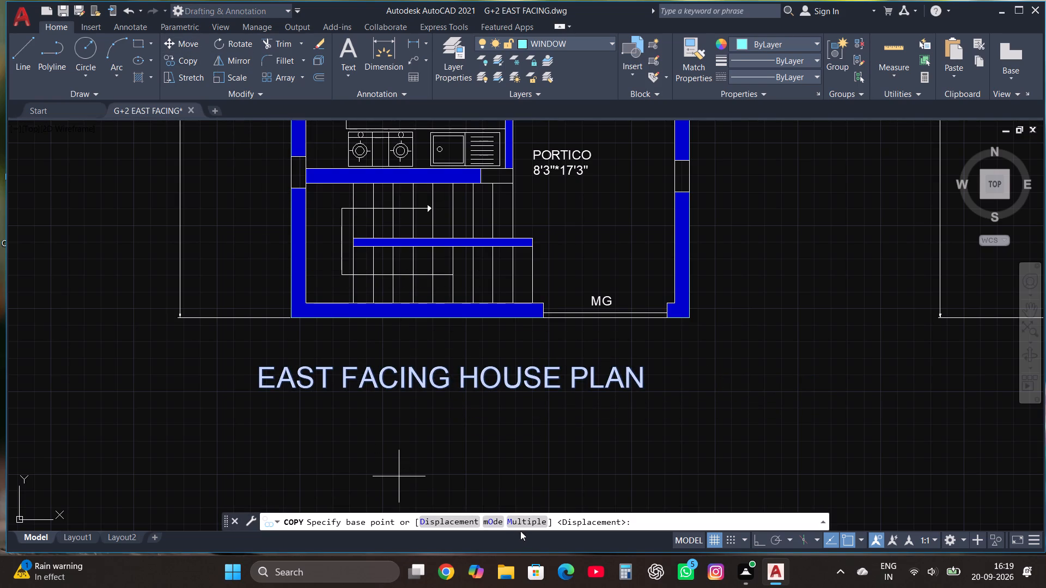
pyautogui.click(520, 528)
pyautogui.click(457, 384)
pyautogui.scroll(-2, 457, 384)
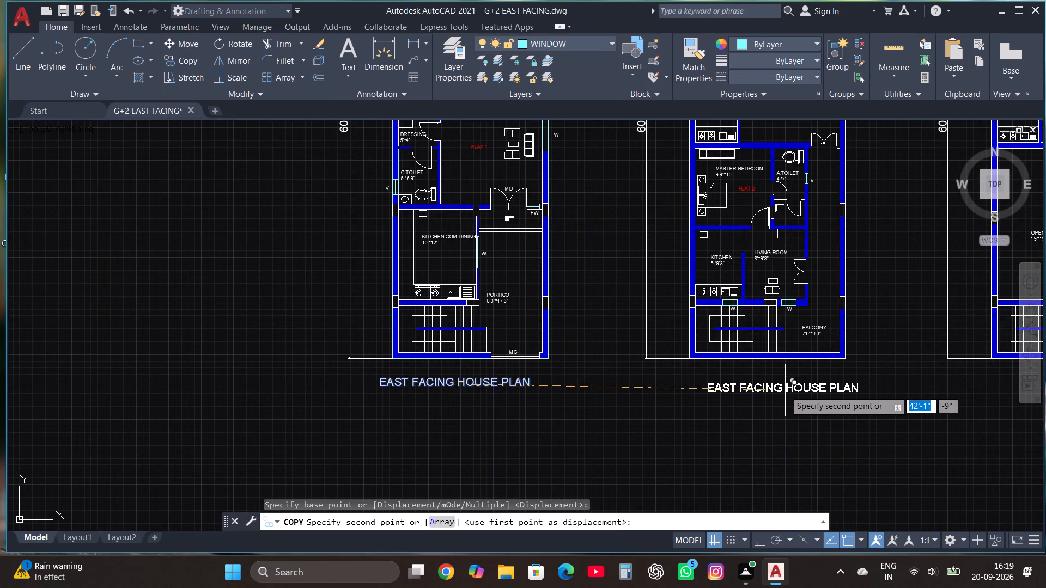
pyautogui.press('F8')
pyautogui.click(767, 385)
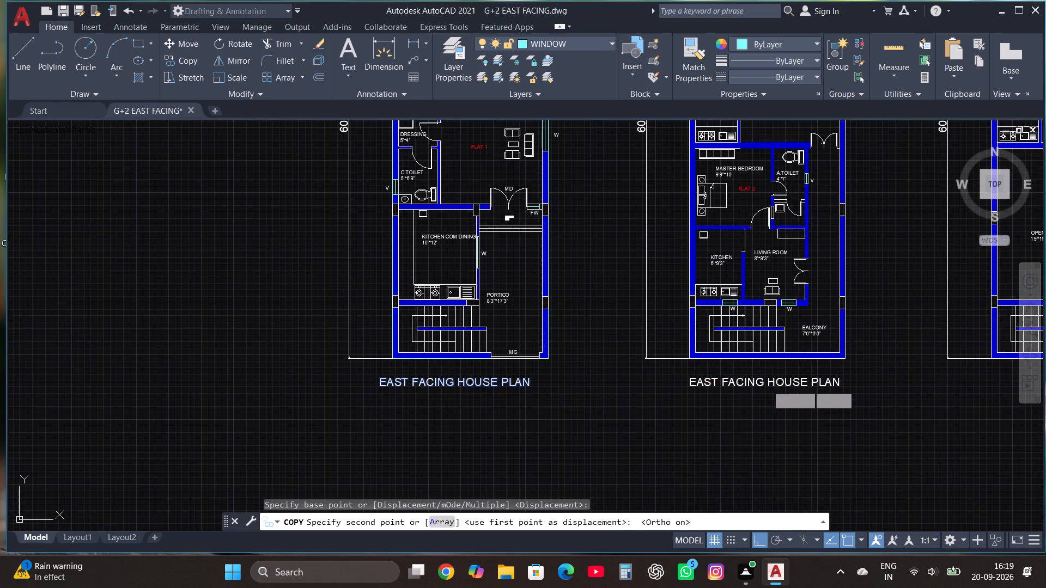
# Copy the second plan's EAST FACING HOUSE PLAN title straight across to beneath the third plan.
pyautogui.scroll(-3, 767, 385)
pyautogui.scroll(2, 836, 387)
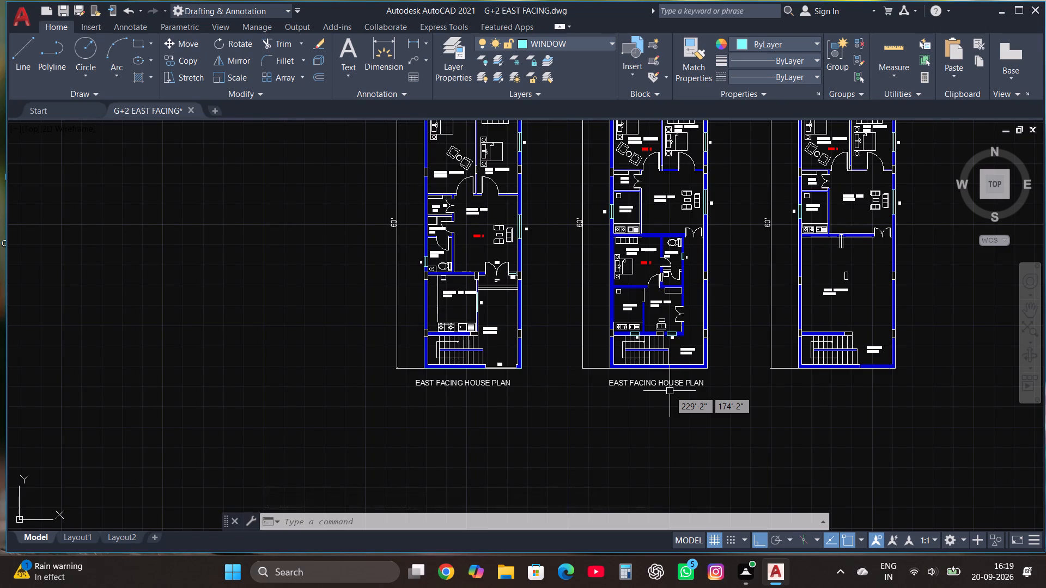
pyautogui.scroll(1, 665, 391)
pyautogui.click(651, 379)
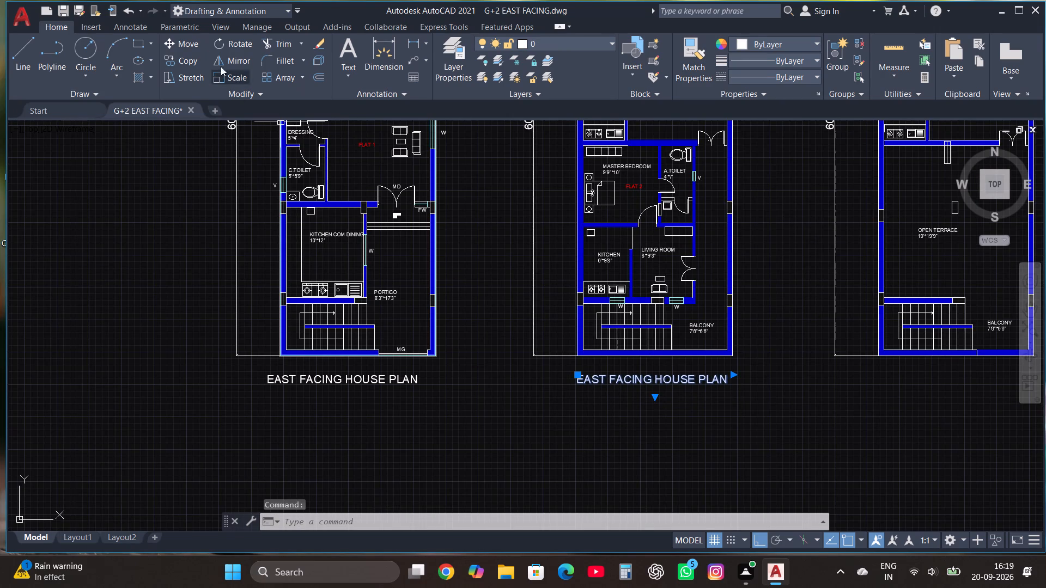
pyautogui.click(191, 62)
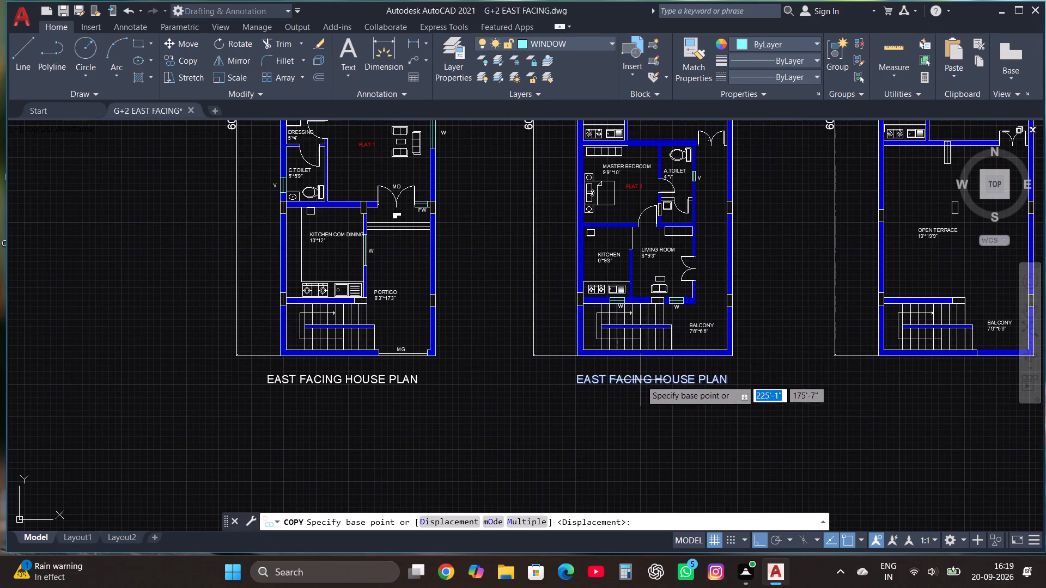
pyautogui.doubleClick(641, 380)
pyautogui.scroll(-2, 641, 380)
pyautogui.scroll(1, 786, 371)
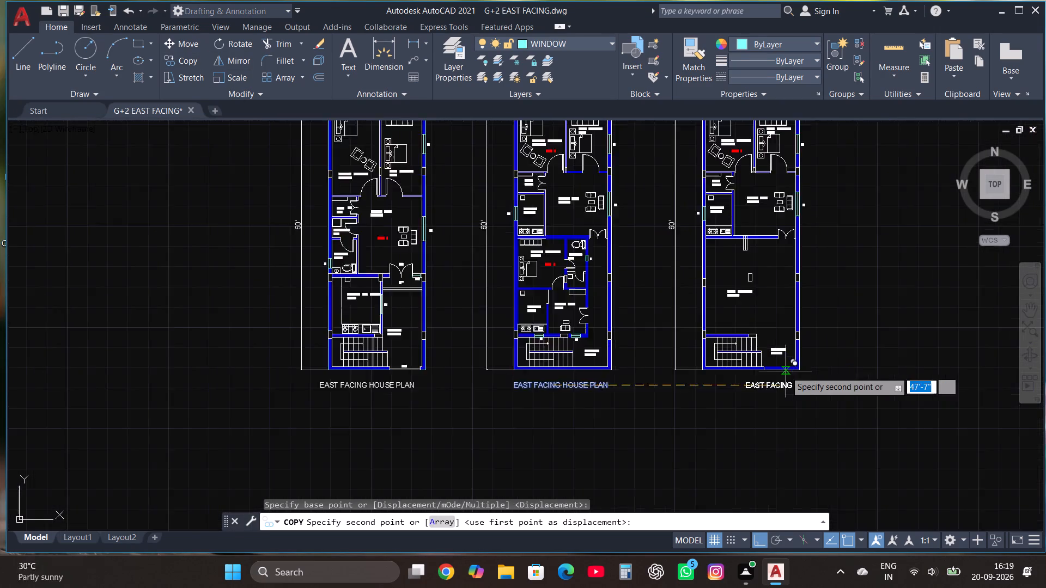
pyautogui.scroll(1, 786, 371)
pyautogui.click(718, 383)
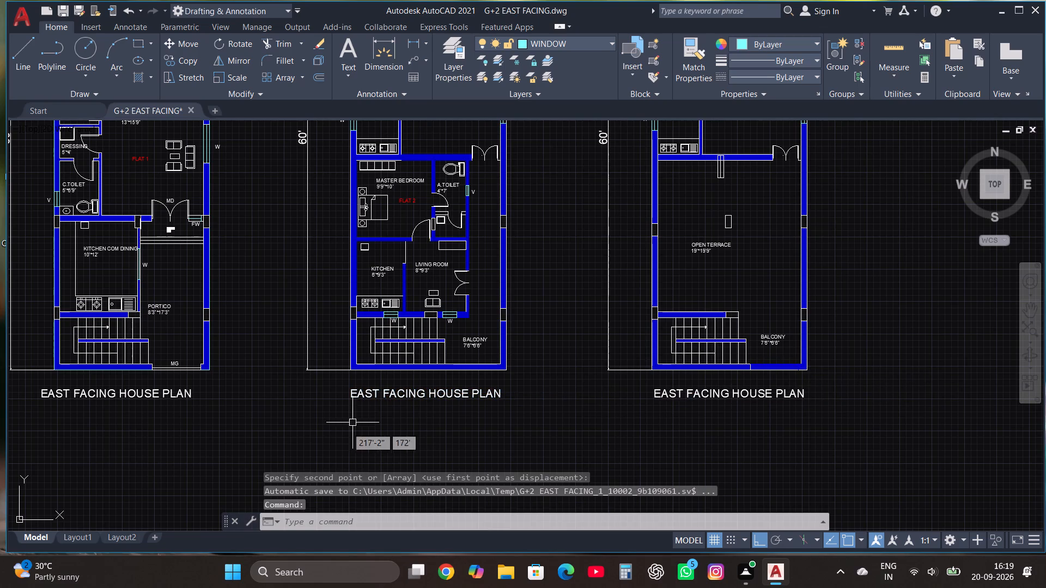
# Insert "& NORTH" after EAST in the second plan's title so it reads EAST & NORTH FACING HOUSE PLAN.
pyautogui.click(376, 399)
pyautogui.rightClick(376, 399)
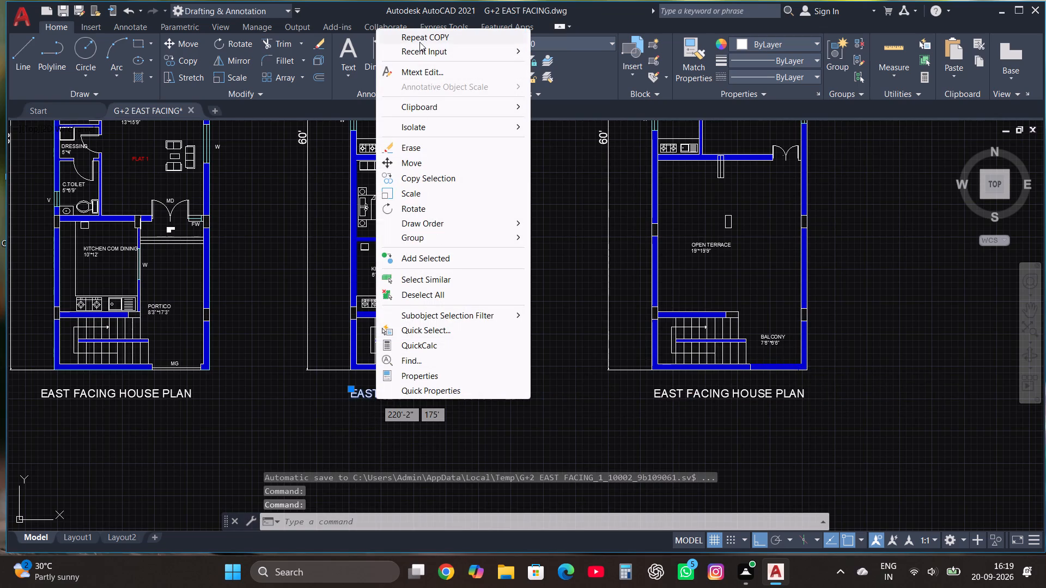
pyautogui.click(422, 73)
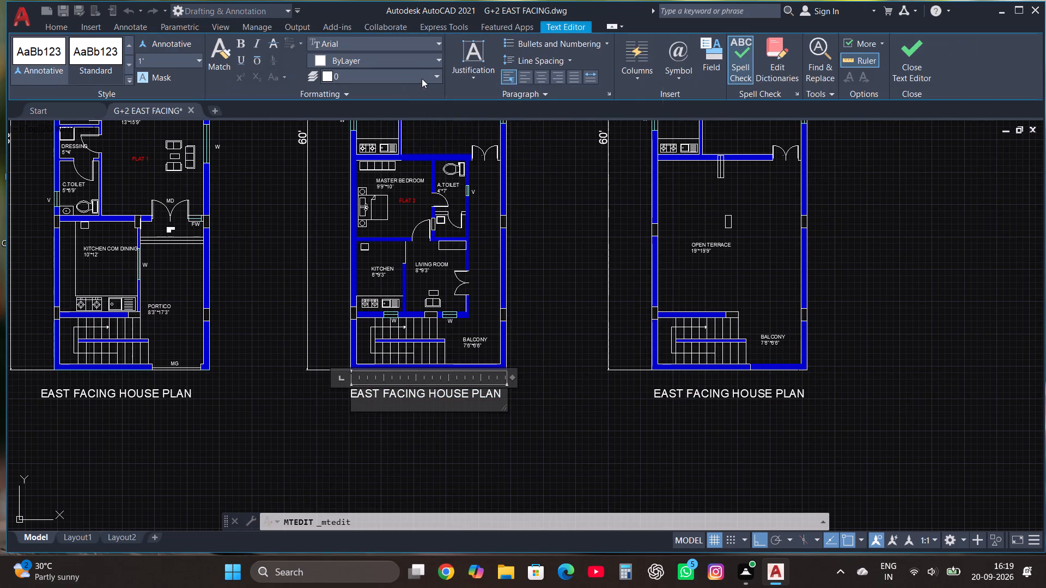
pyautogui.scroll(1, 394, 400)
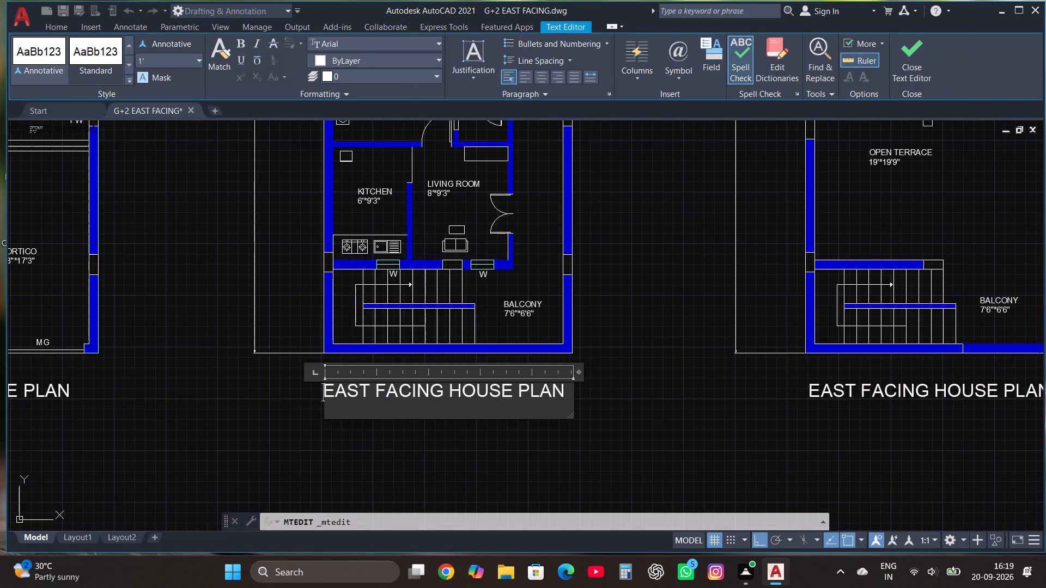
pyautogui.click(377, 385)
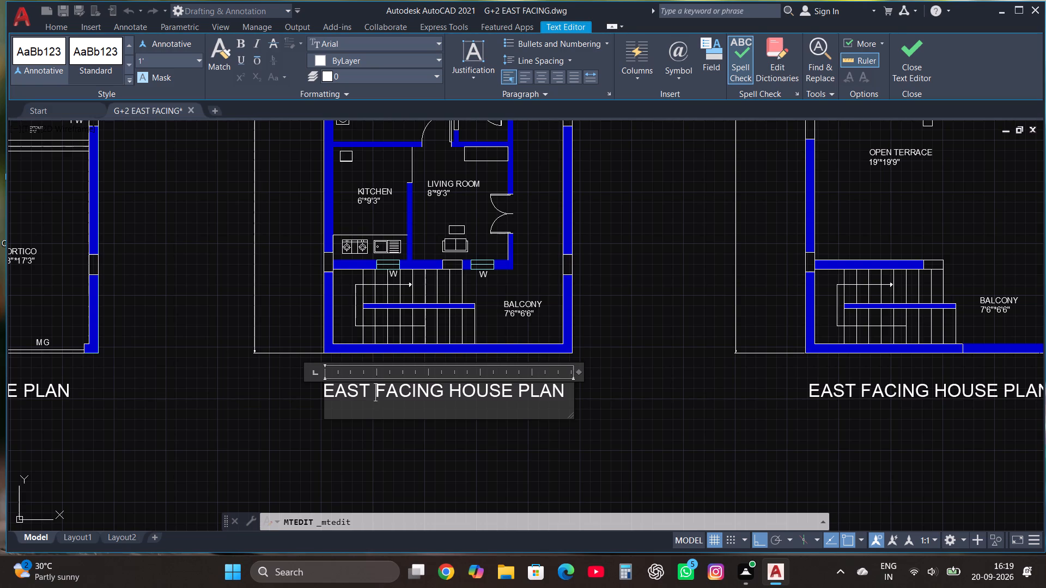
pyautogui.hotkey('shift', '&')
pyautogui.press('space')
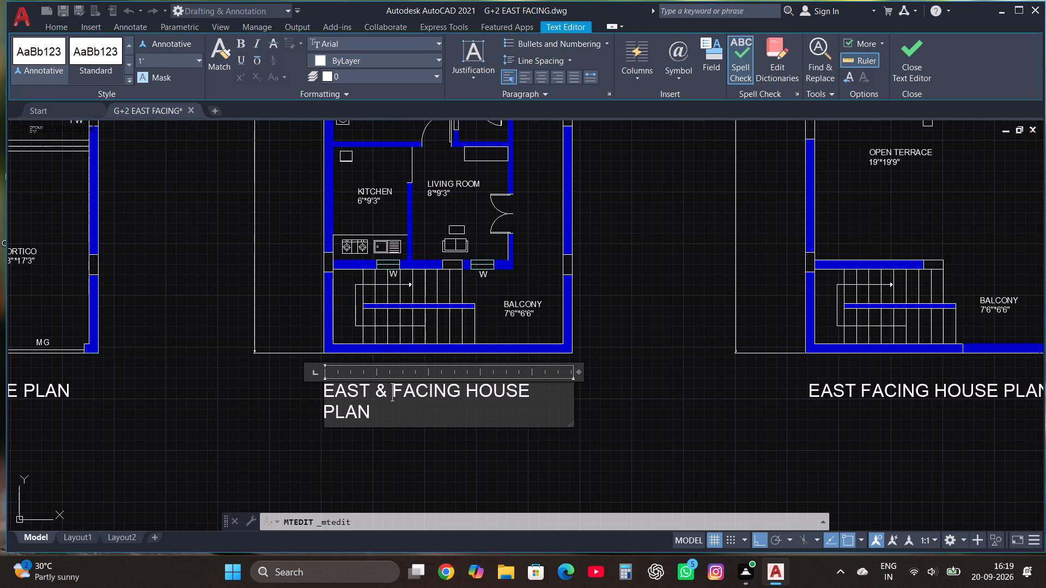
pyautogui.write('NORTH')
pyautogui.press('space')
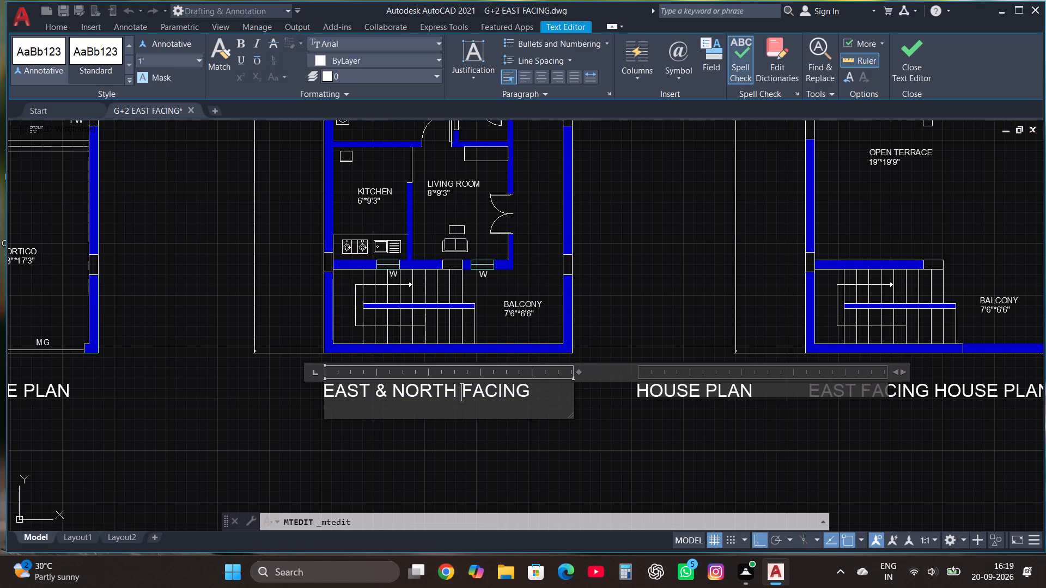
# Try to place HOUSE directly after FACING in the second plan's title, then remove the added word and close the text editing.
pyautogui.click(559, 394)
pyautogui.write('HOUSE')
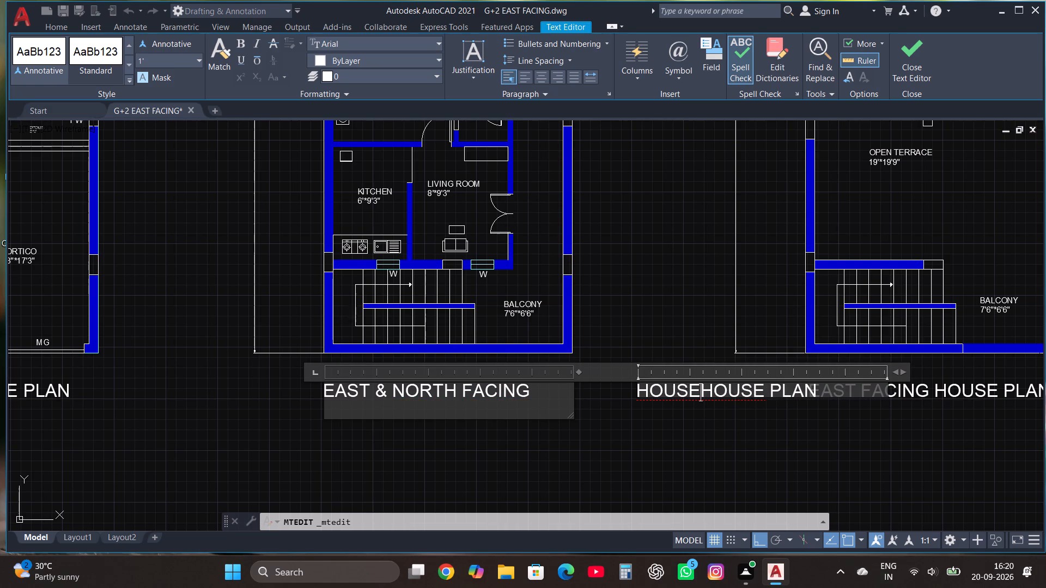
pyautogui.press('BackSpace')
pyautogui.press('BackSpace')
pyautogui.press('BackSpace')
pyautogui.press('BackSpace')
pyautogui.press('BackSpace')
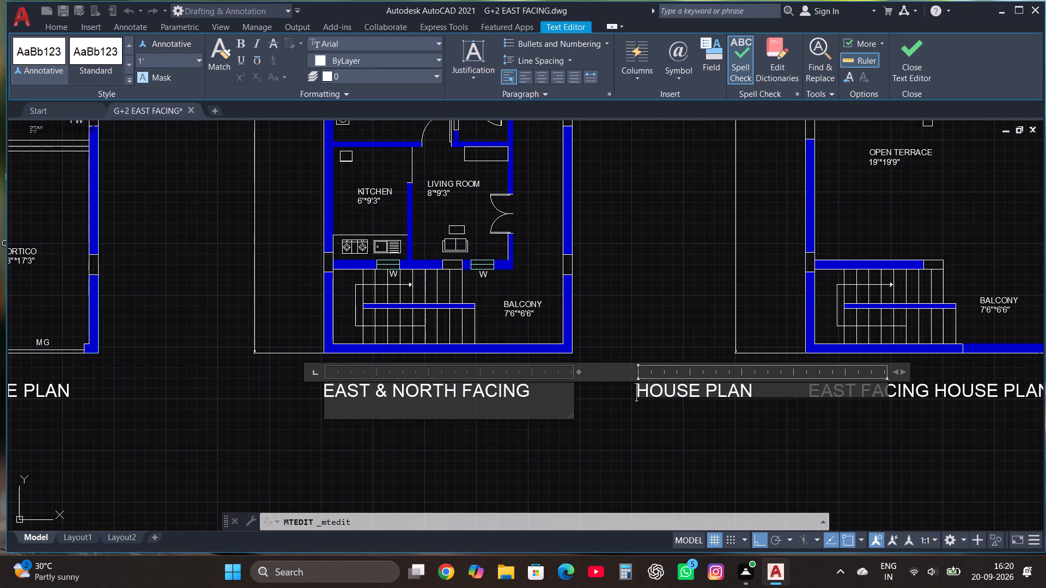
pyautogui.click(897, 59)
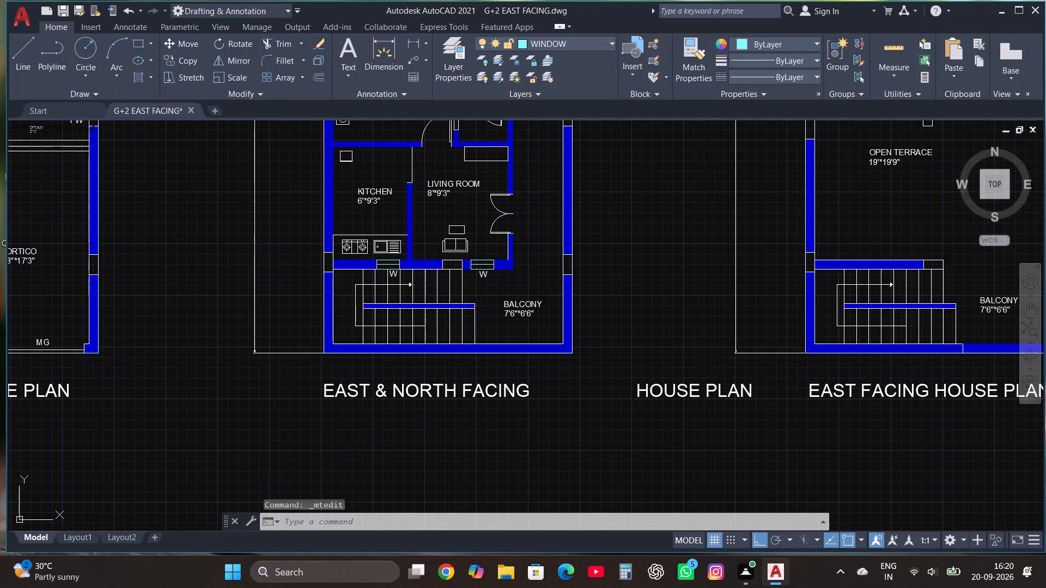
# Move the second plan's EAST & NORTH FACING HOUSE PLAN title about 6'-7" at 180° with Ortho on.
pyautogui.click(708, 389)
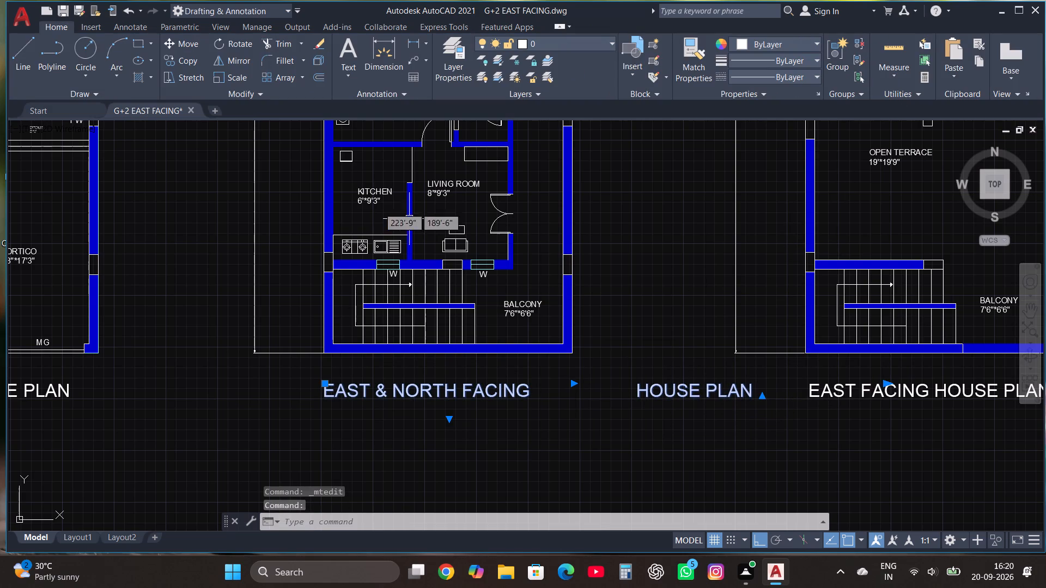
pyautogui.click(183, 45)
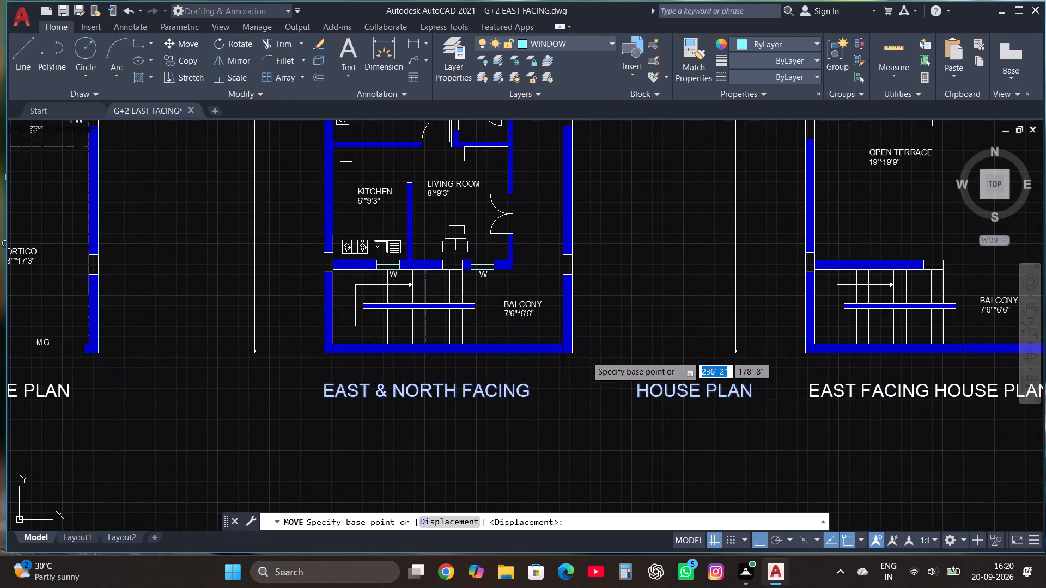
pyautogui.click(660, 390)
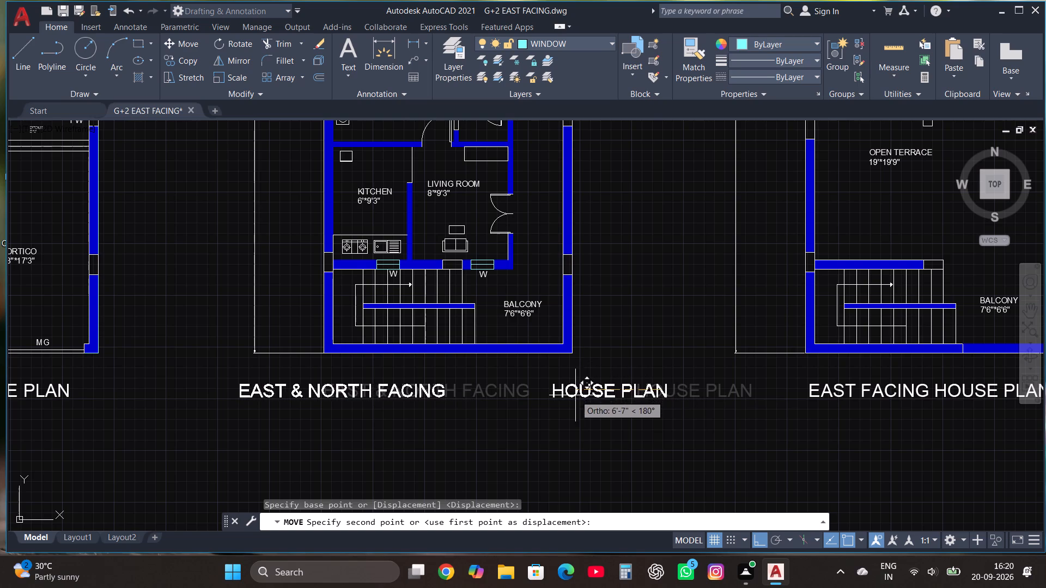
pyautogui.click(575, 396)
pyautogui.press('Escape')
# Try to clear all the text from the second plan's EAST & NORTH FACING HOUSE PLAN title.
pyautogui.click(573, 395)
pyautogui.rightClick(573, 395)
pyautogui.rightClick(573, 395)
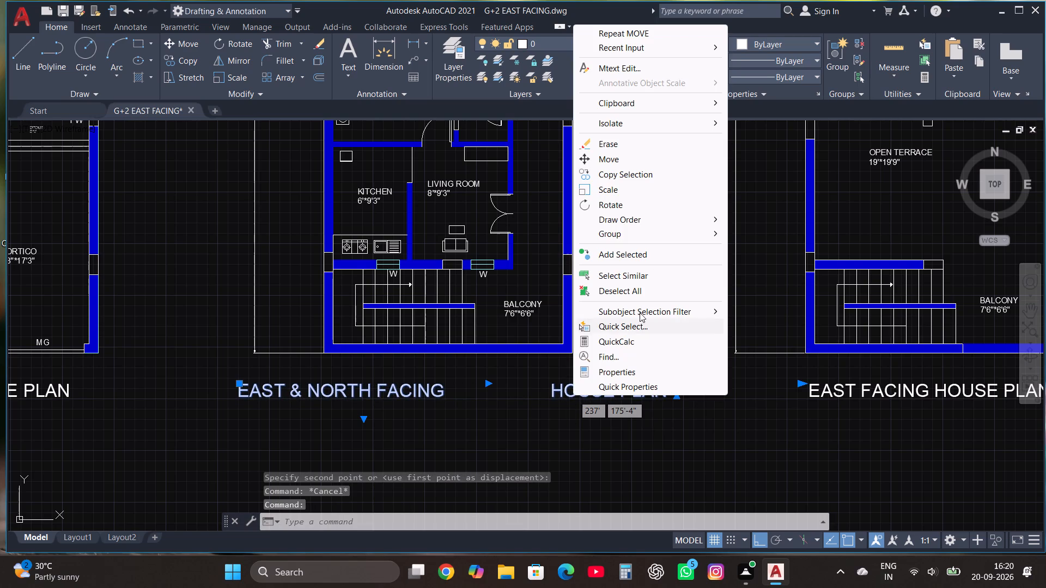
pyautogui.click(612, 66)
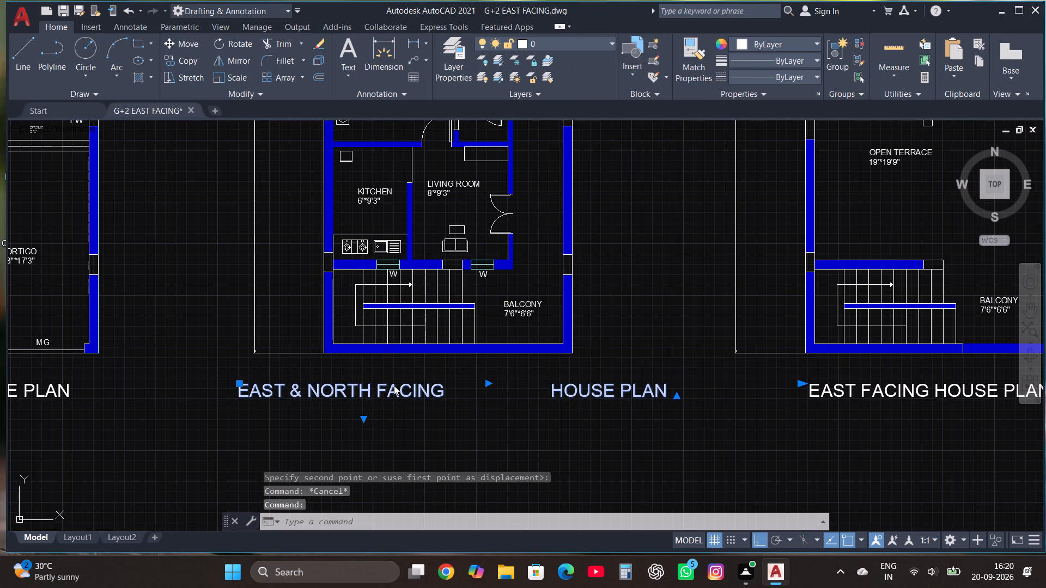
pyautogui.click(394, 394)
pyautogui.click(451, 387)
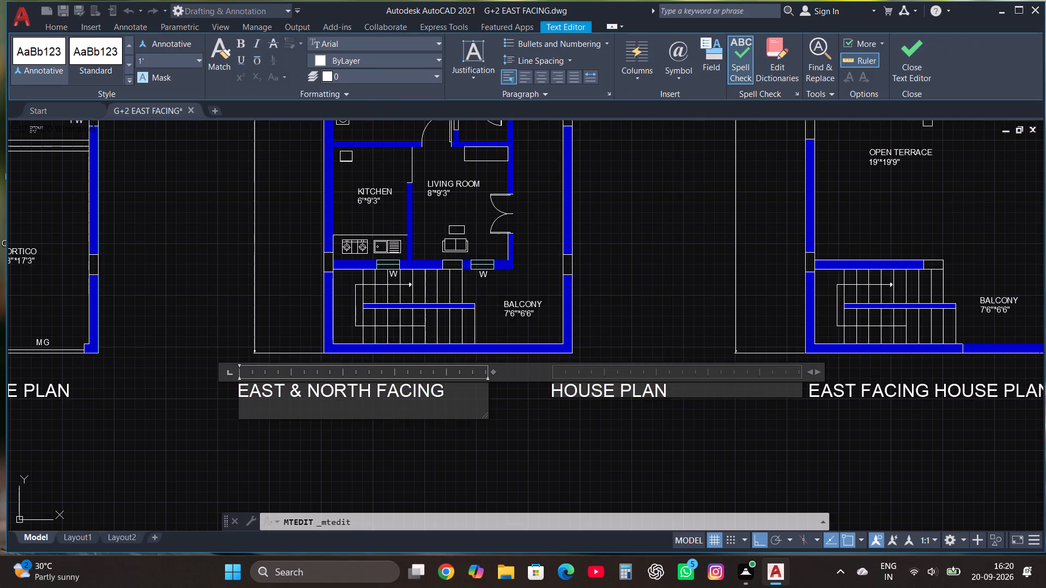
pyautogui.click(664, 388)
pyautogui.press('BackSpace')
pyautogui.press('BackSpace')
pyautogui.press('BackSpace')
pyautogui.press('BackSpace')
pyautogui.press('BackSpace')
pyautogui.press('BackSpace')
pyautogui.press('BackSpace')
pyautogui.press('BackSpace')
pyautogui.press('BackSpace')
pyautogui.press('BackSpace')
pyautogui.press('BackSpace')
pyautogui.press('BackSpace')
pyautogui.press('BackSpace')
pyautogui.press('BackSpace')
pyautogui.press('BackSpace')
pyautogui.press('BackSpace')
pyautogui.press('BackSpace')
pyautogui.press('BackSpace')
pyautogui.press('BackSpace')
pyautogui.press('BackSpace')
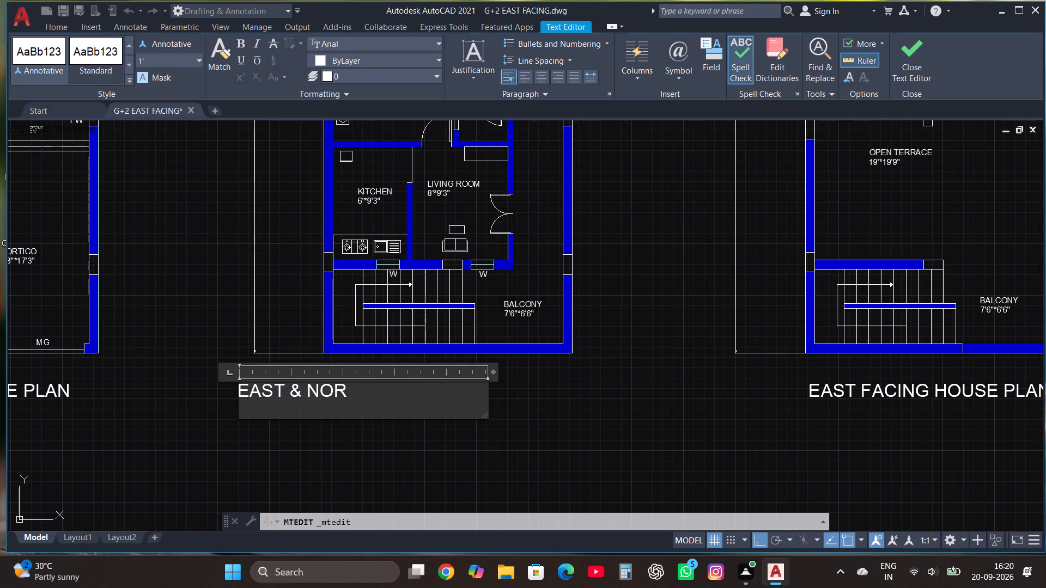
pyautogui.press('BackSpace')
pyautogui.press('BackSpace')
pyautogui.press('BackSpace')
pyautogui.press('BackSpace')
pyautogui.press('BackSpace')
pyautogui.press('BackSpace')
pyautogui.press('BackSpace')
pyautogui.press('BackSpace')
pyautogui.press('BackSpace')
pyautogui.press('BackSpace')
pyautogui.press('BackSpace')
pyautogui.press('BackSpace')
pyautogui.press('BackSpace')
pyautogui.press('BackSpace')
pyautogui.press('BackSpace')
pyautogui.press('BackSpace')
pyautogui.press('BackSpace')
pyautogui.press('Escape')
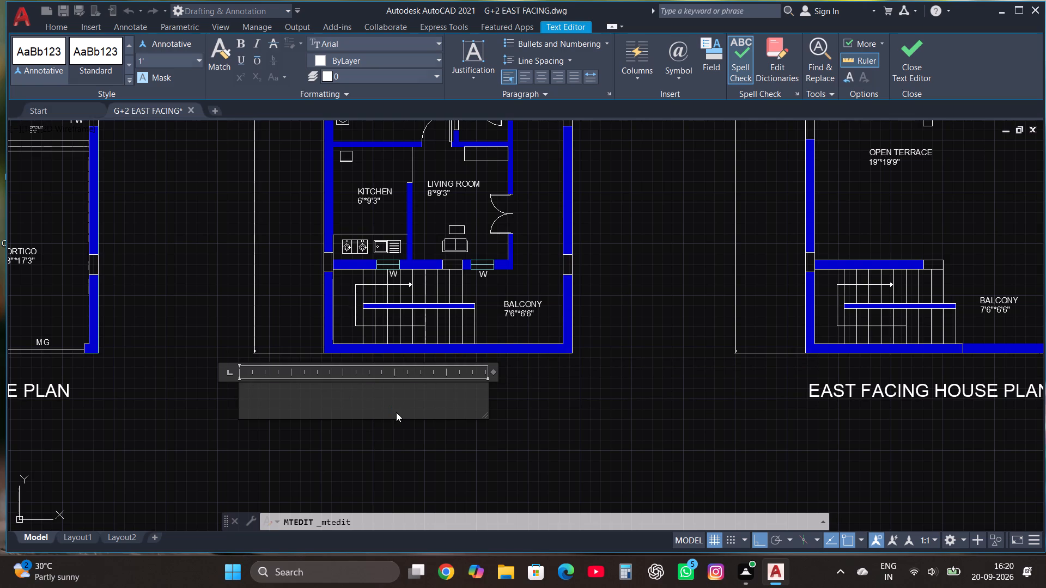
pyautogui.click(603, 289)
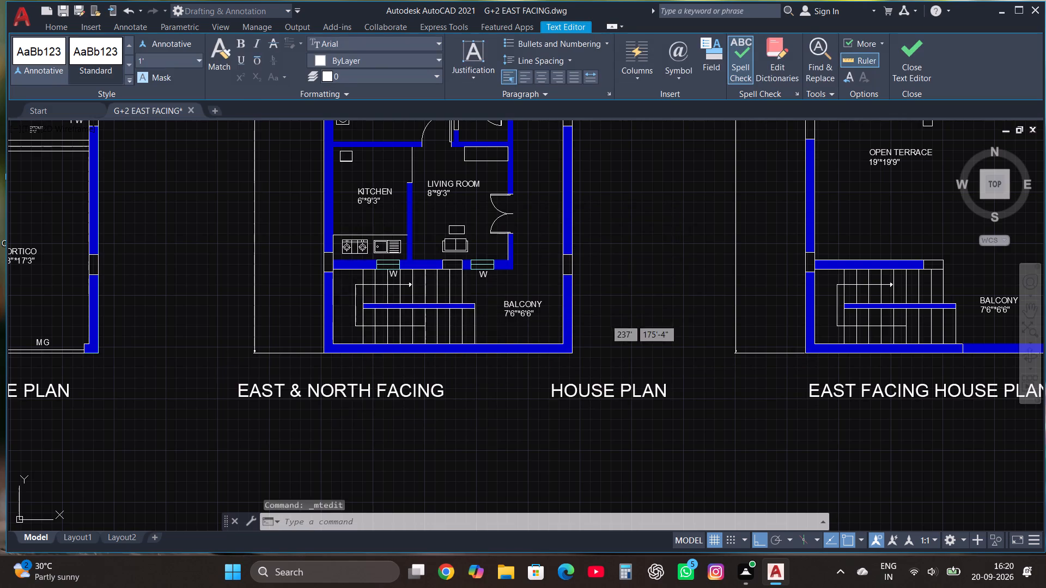
# Erase the split EAST & NORTH FACING HOUSE PLAN title beneath the second plan.
pyautogui.click(579, 394)
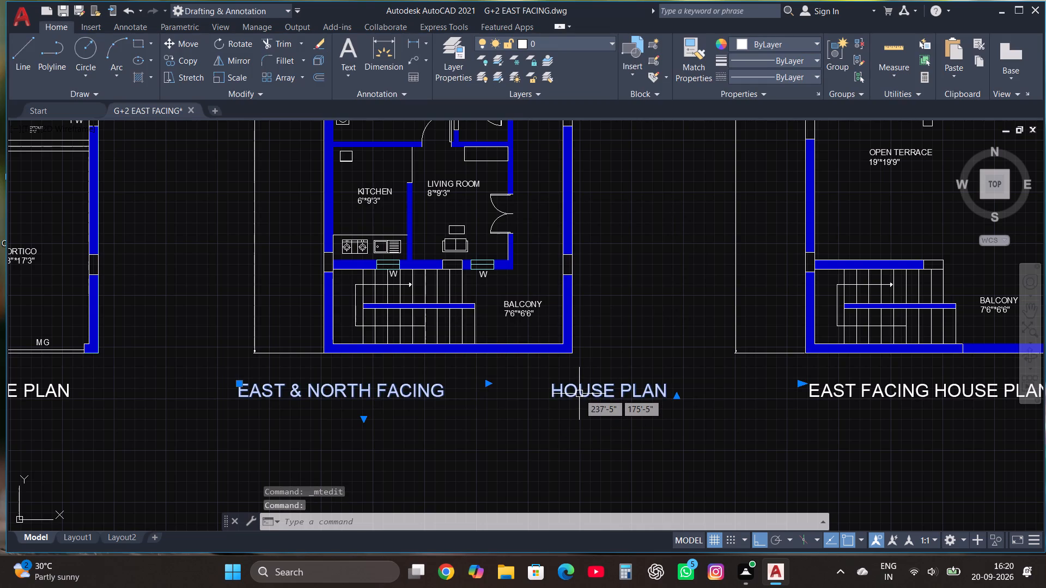
pyautogui.press('Delete')
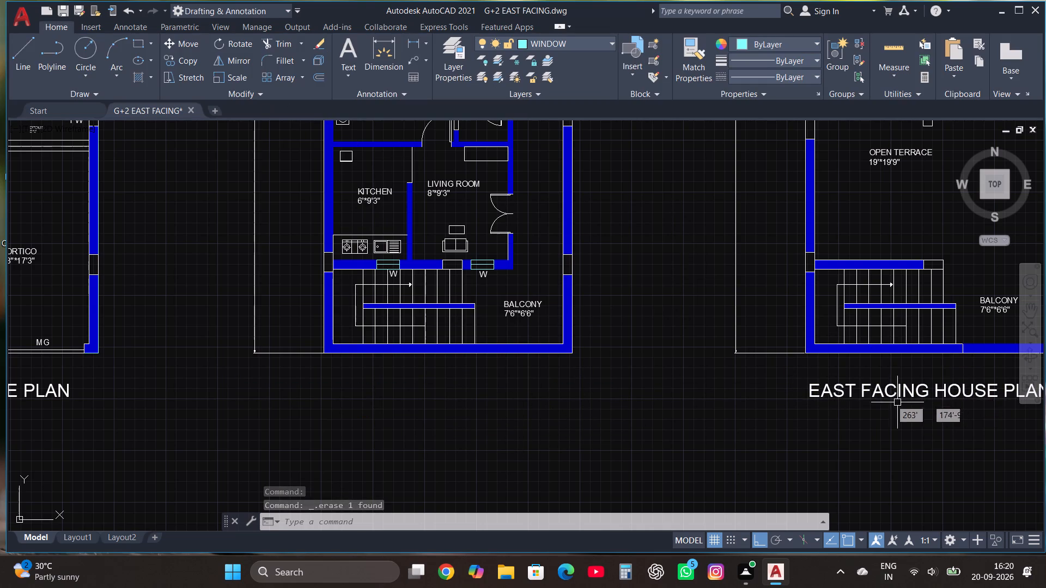
# Copy the third plan's EAST FACING HOUSE PLAN title straight across to beneath the second plan.
pyautogui.click(872, 394)
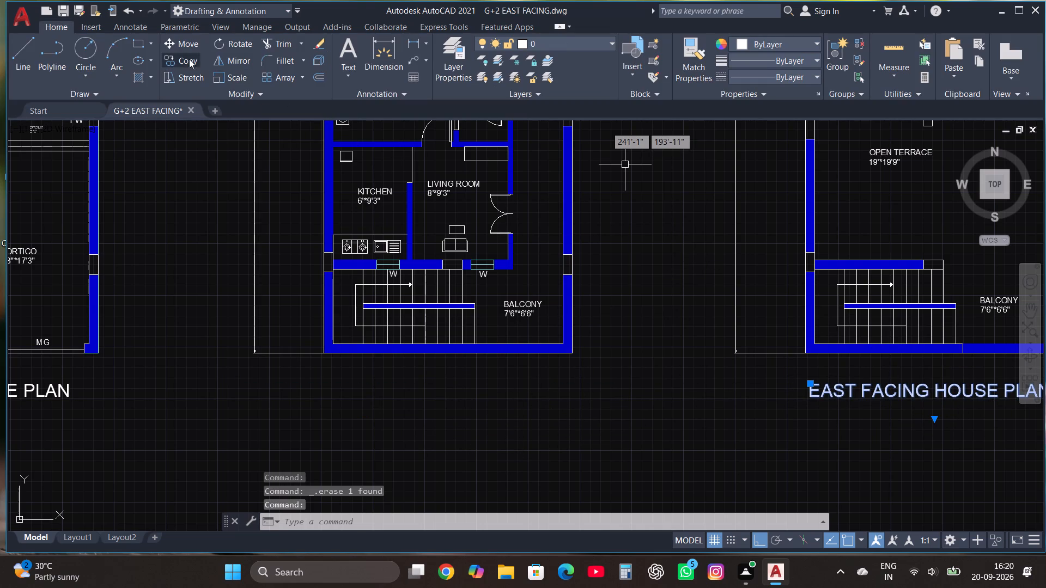
pyautogui.click(189, 59)
pyautogui.click(929, 393)
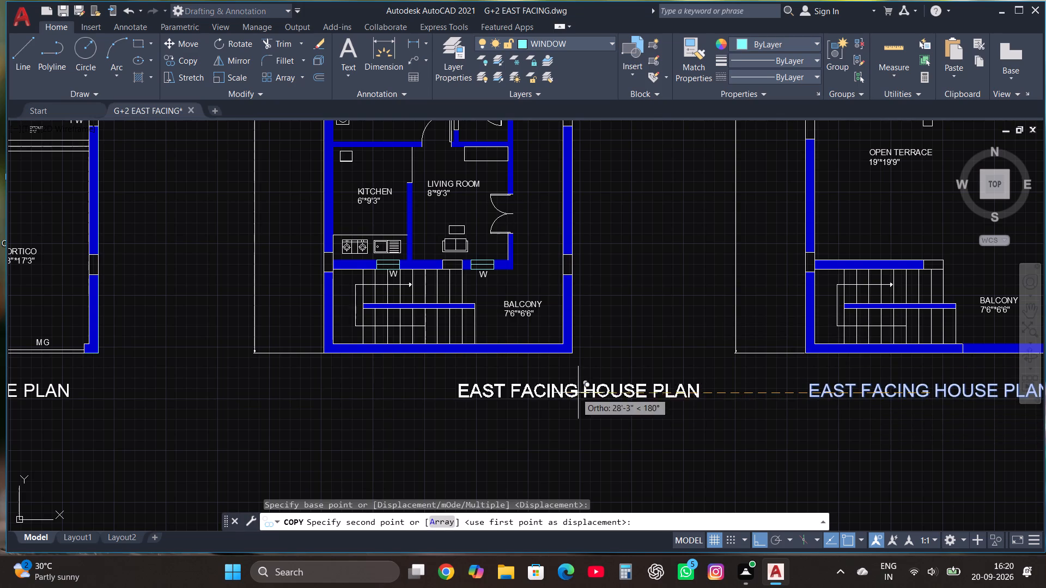
pyautogui.click(447, 395)
pyautogui.click(447, 395)
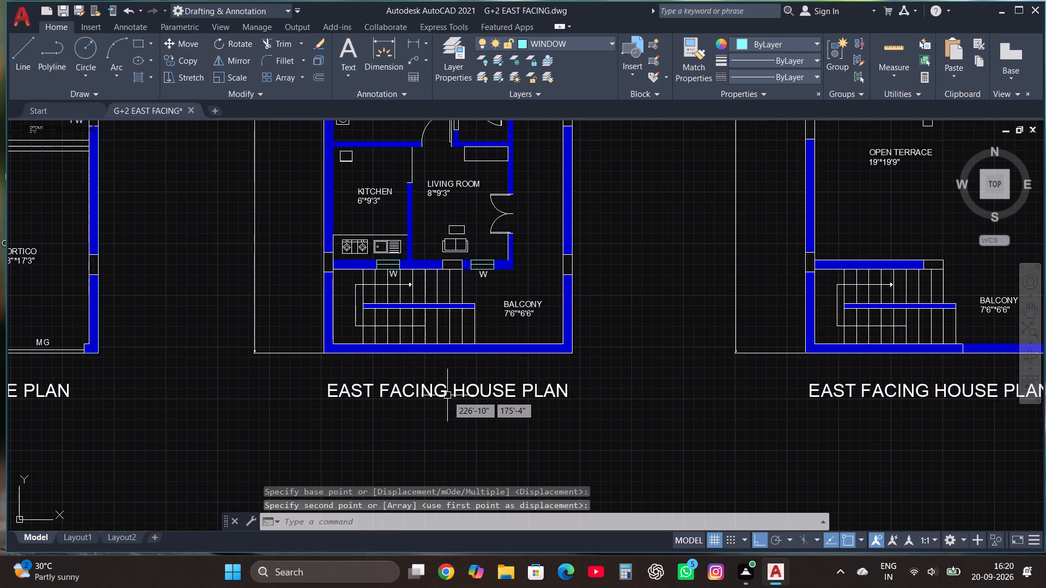
# Insert "& NORTH" after EAST in the second plan's new title.
pyautogui.doubleClick(439, 391)
pyautogui.rightClick(439, 391)
pyautogui.rightClick(439, 391)
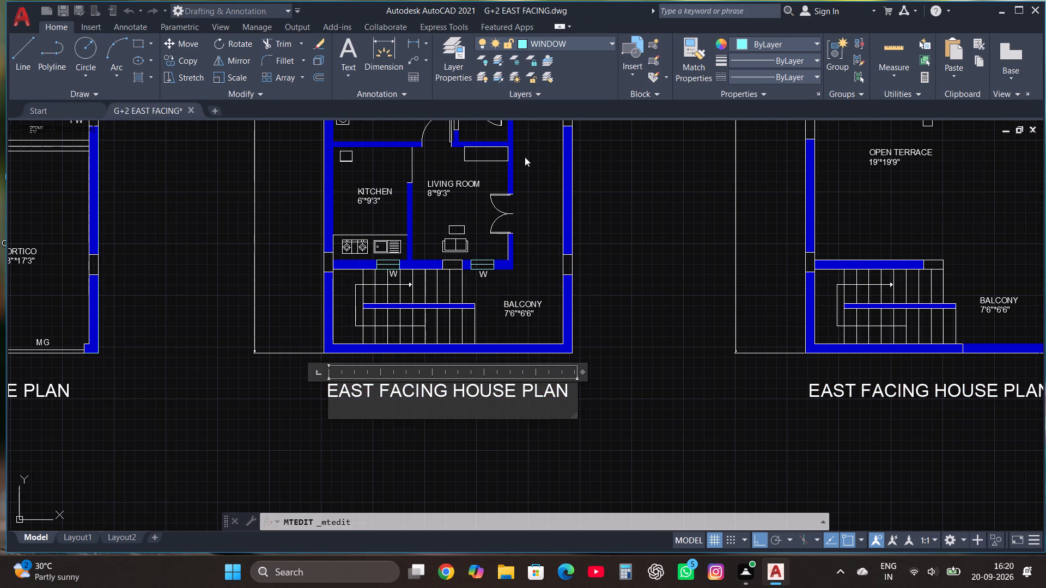
pyautogui.click(379, 388)
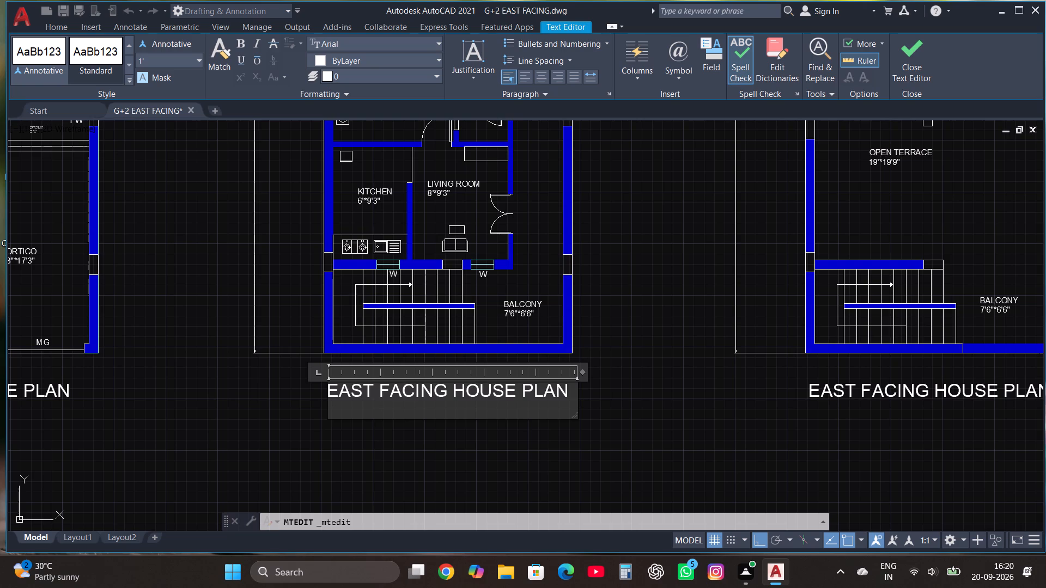
pyautogui.hotkey('shift', '&')
pyautogui.press('space')
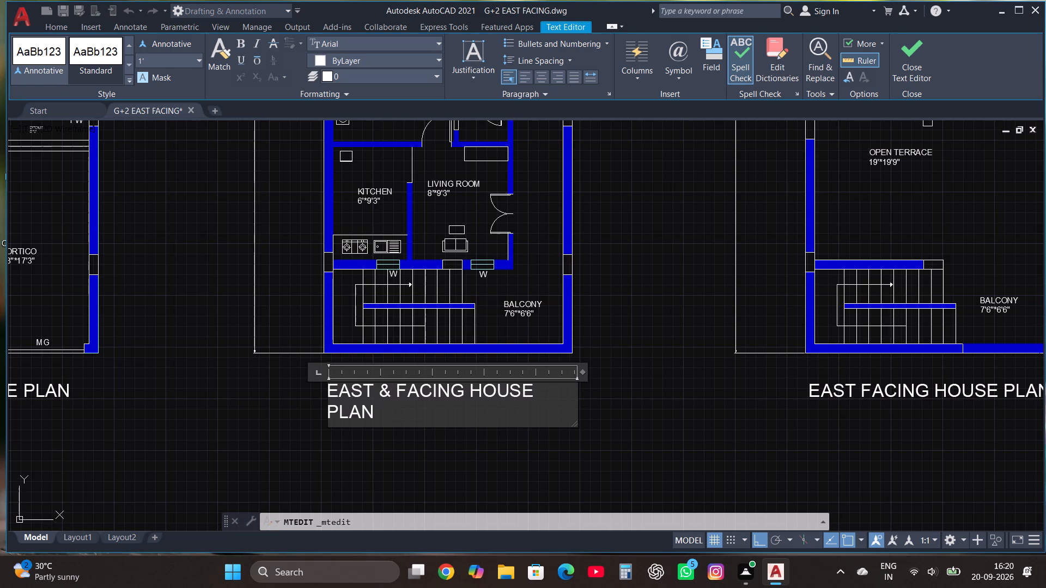
pyautogui.write('NORTH')
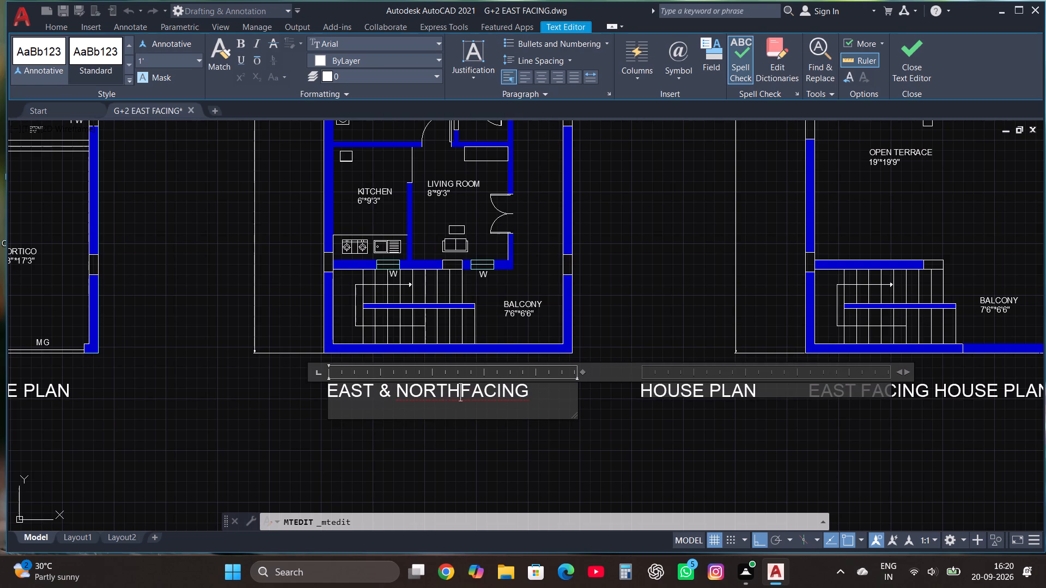
pyautogui.press('space')
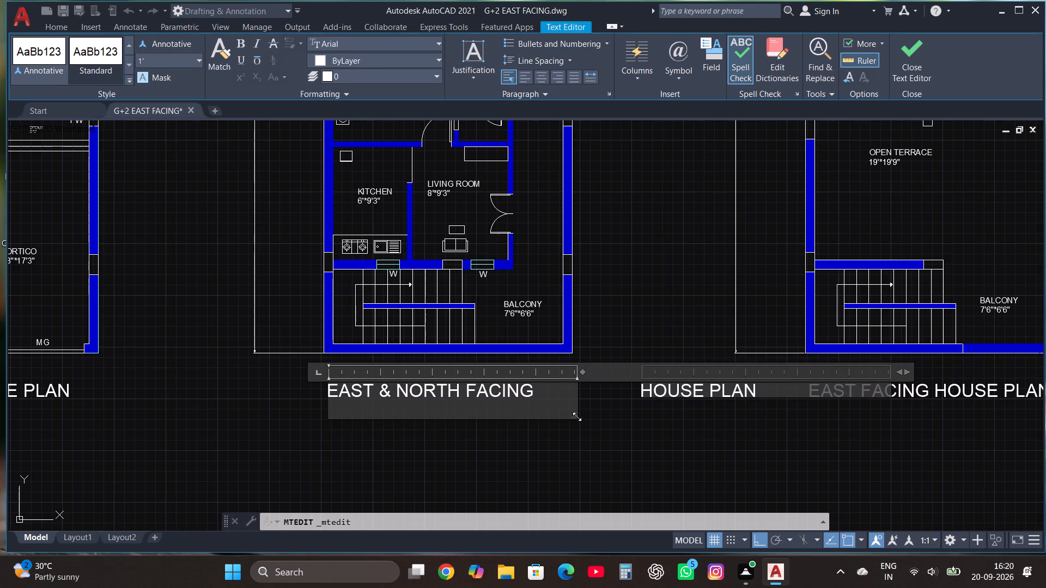
# Remove HOUSE PLAN from the second plan's title so it reads EAST & NORTH FACING, and finish the text edit.
pyautogui.click(528, 387)
pyautogui.press('Return')
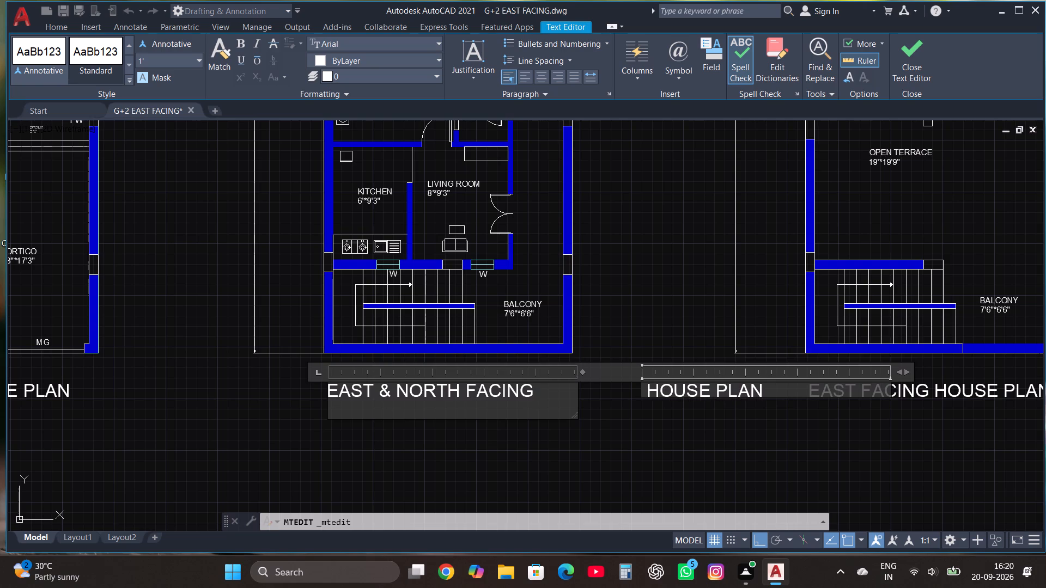
pyautogui.press('BackSpace')
pyautogui.press('BackSpace')
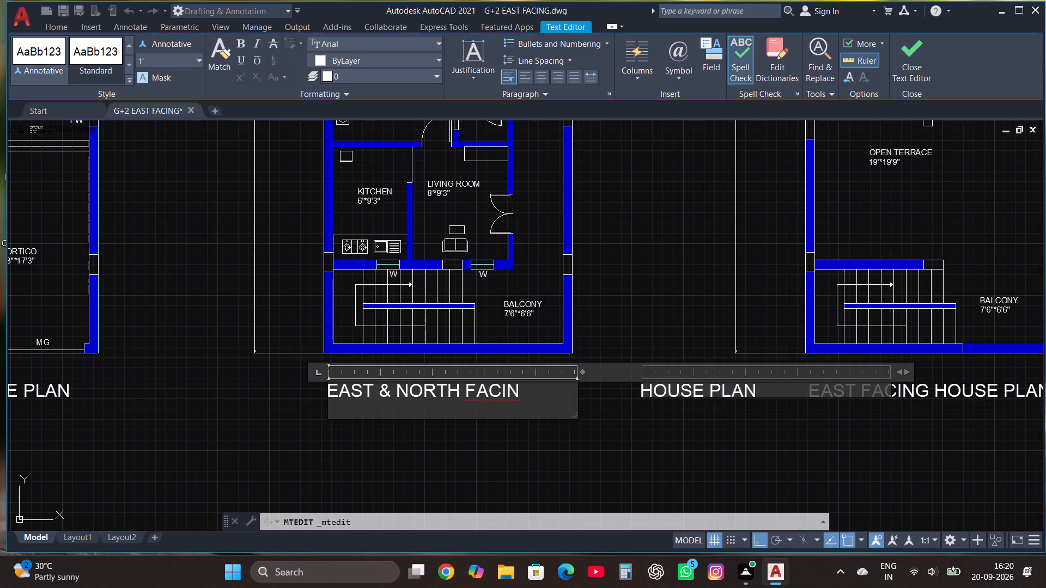
pyautogui.click(779, 388)
pyautogui.press('BackSpace')
pyautogui.press('BackSpace')
pyautogui.press('BackSpace')
pyautogui.press('BackSpace')
pyautogui.press('BackSpace')
pyautogui.press('BackSpace')
pyautogui.press('BackSpace')
pyautogui.press('BackSpace')
pyautogui.press('BackSpace')
pyautogui.press('BackSpace')
pyautogui.press('BackSpace')
pyautogui.press('BackSpace')
pyautogui.press('BackSpace')
pyautogui.press('BackSpace')
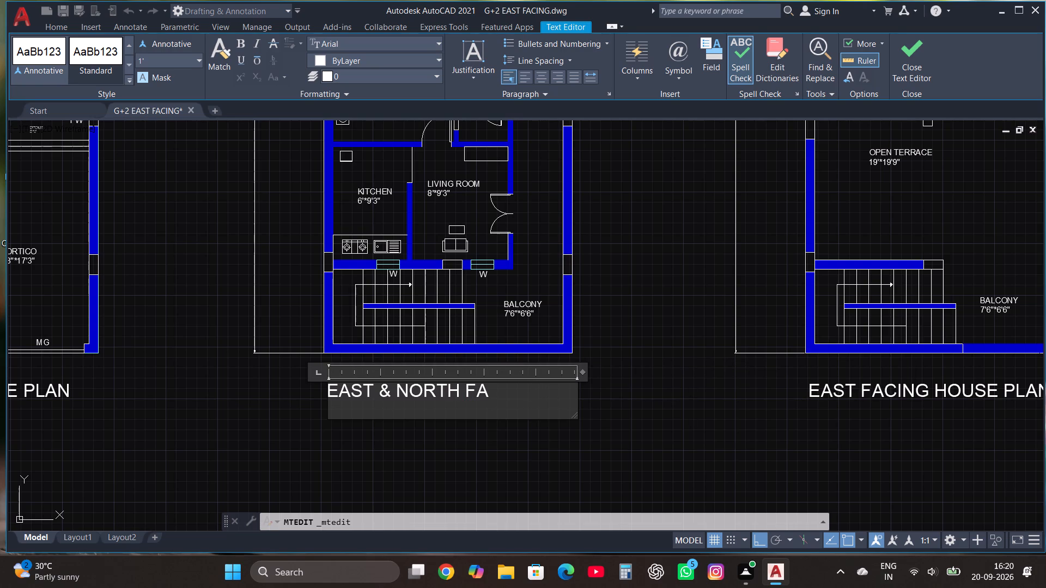
pyautogui.write('CING')
pyautogui.click(902, 50)
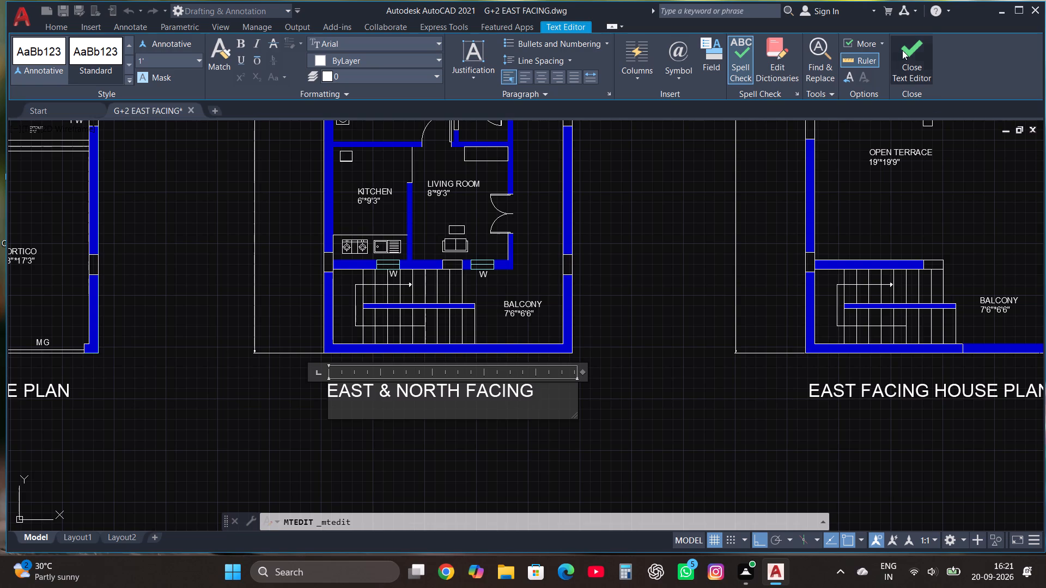
# Check the three titled plans together and save the G+2 EAST FACING drawing.
pyautogui.scroll(-2, 594, 406)
pyautogui.scroll(1, 548, 407)
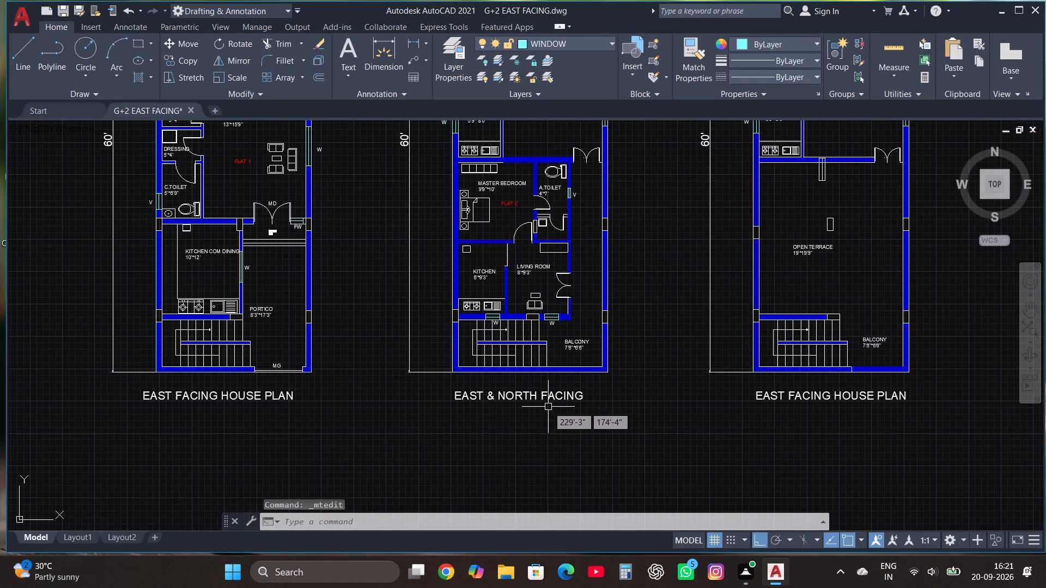
pyautogui.scroll(-1, 548, 407)
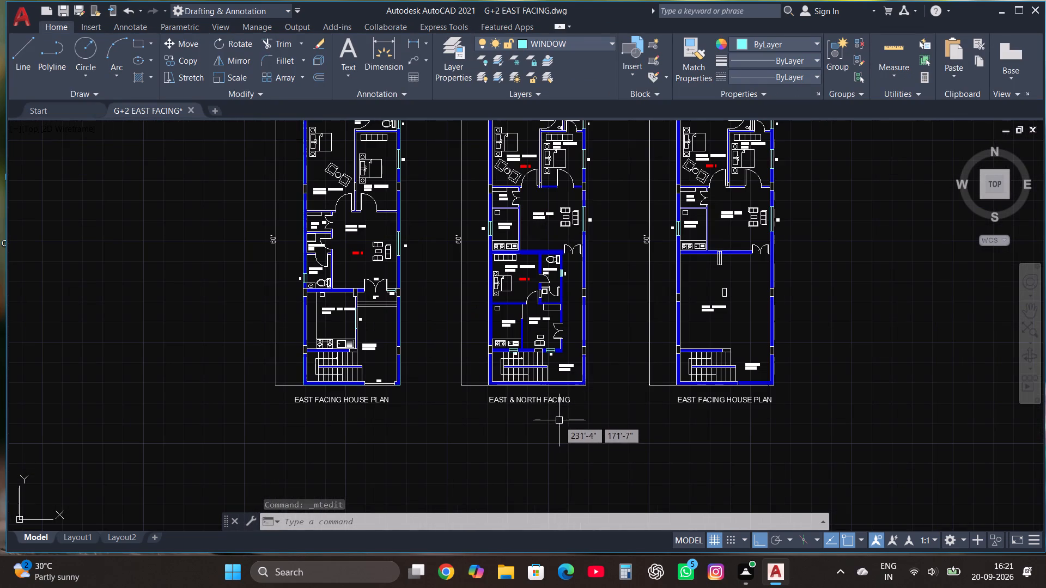
pyautogui.scroll(-1, 569, 437)
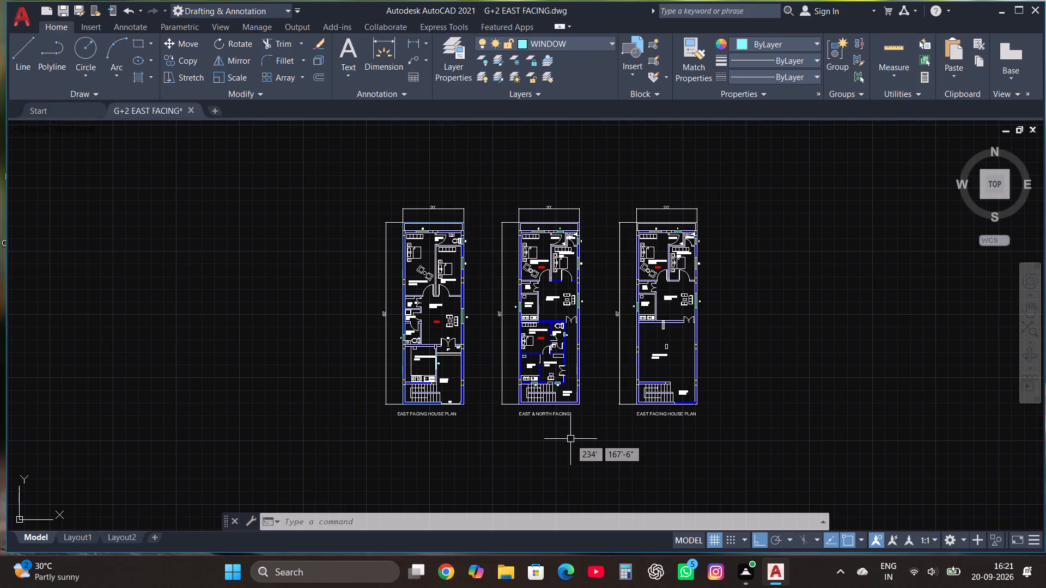
pyautogui.scroll(1, 602, 356)
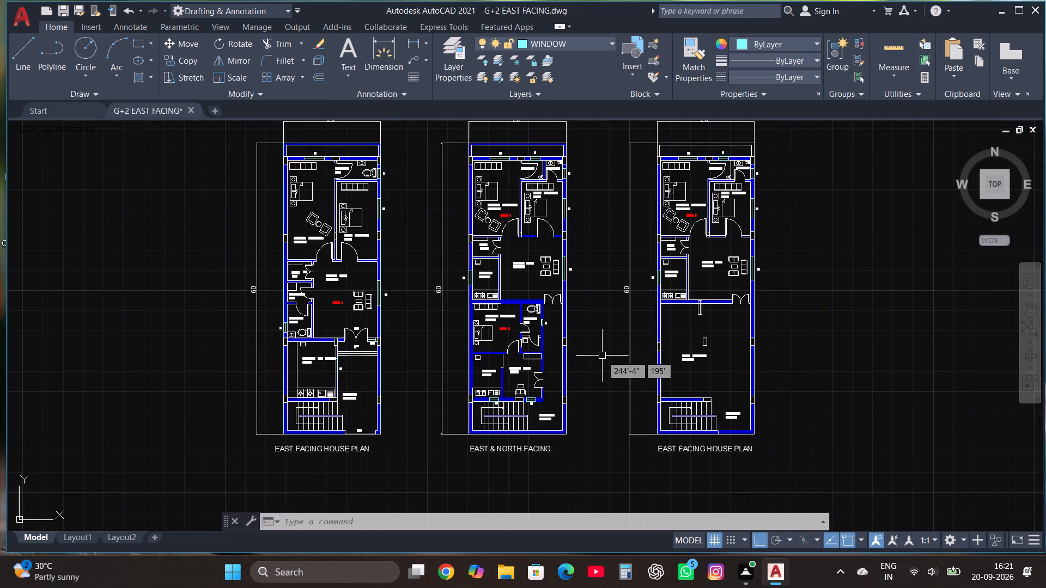
pyautogui.scroll(1, 602, 356)
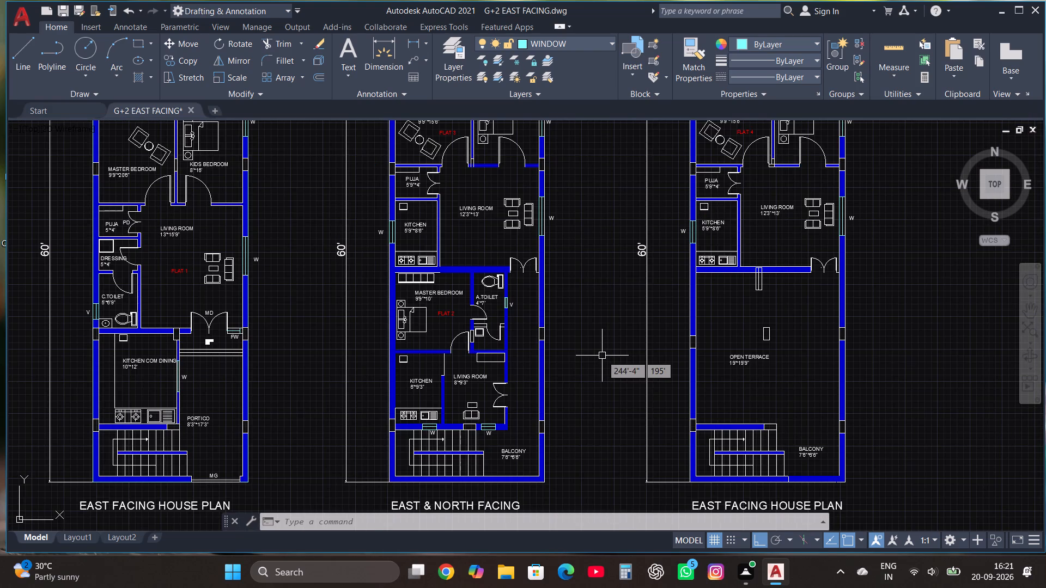
pyautogui.click(22, 15)
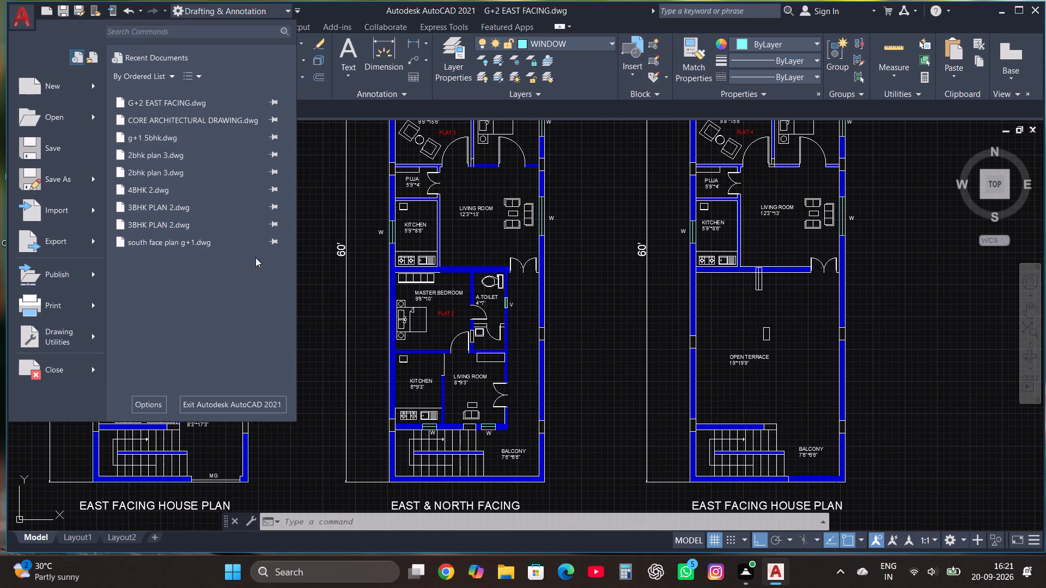
pyautogui.click(48, 158)
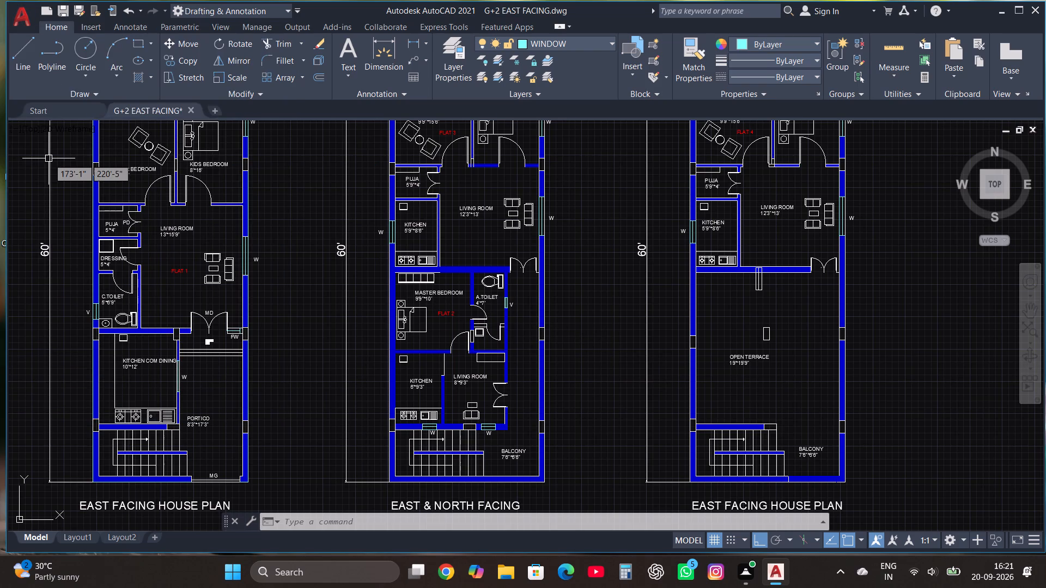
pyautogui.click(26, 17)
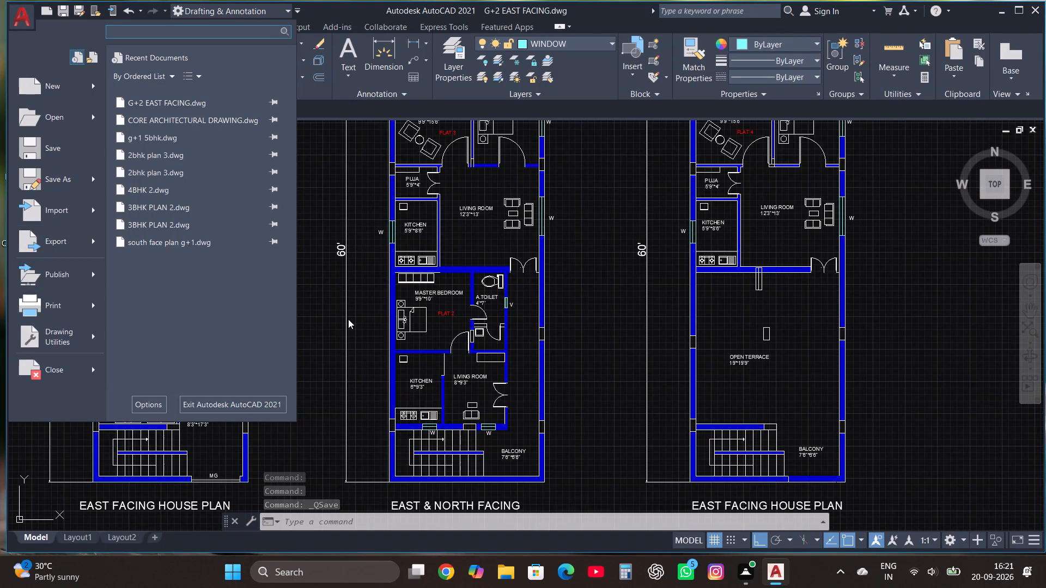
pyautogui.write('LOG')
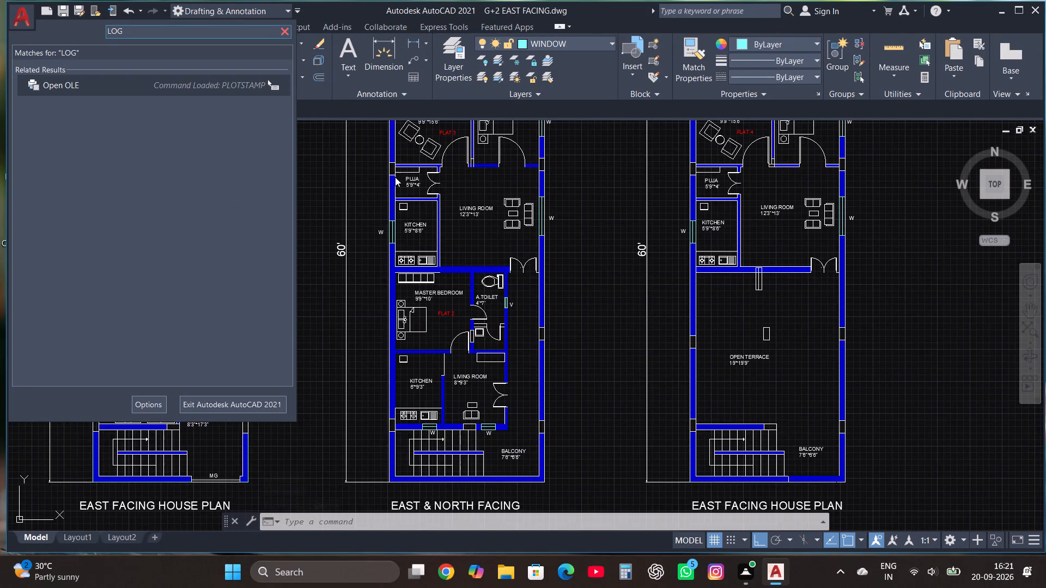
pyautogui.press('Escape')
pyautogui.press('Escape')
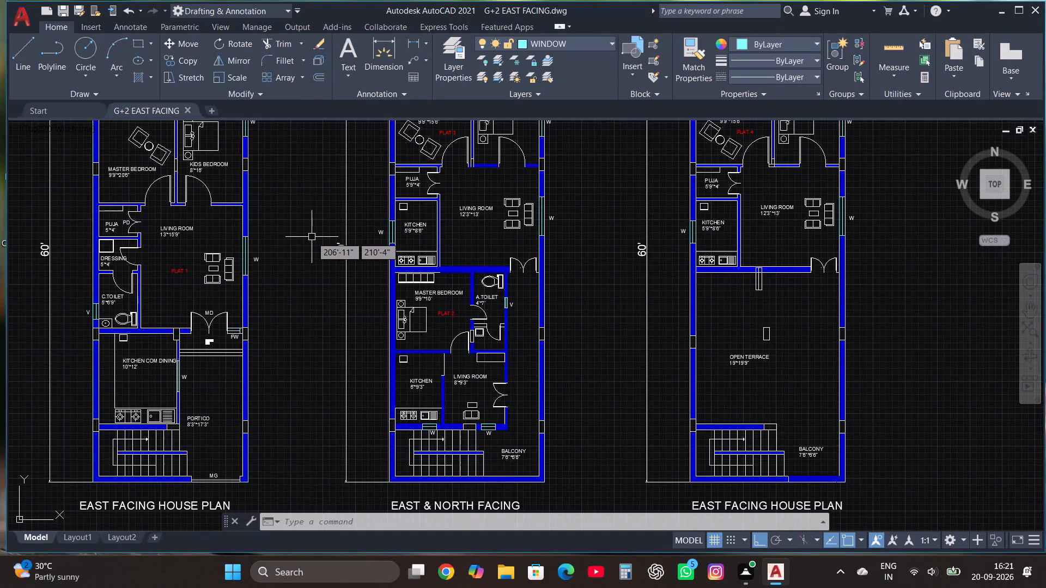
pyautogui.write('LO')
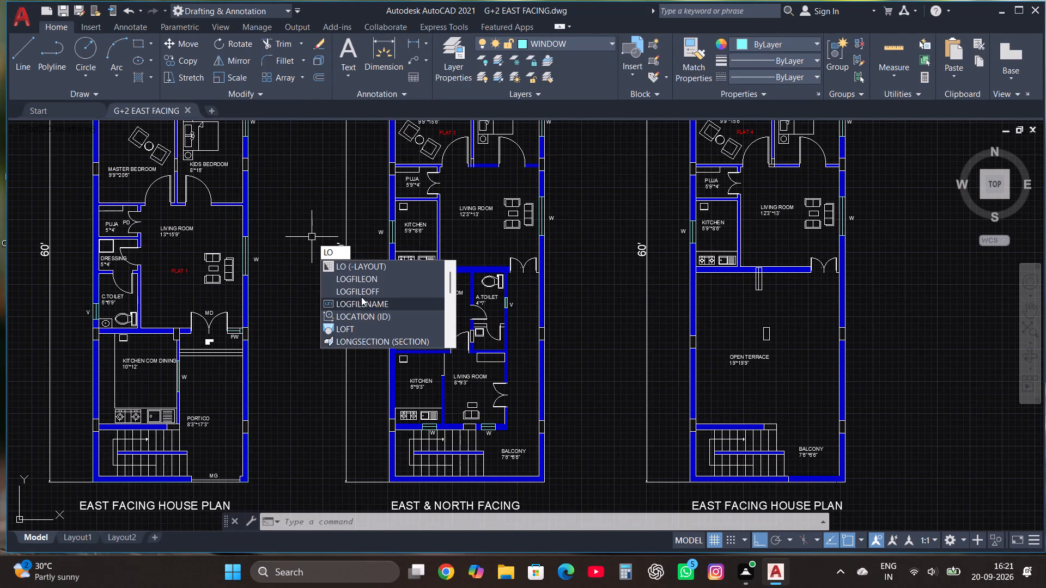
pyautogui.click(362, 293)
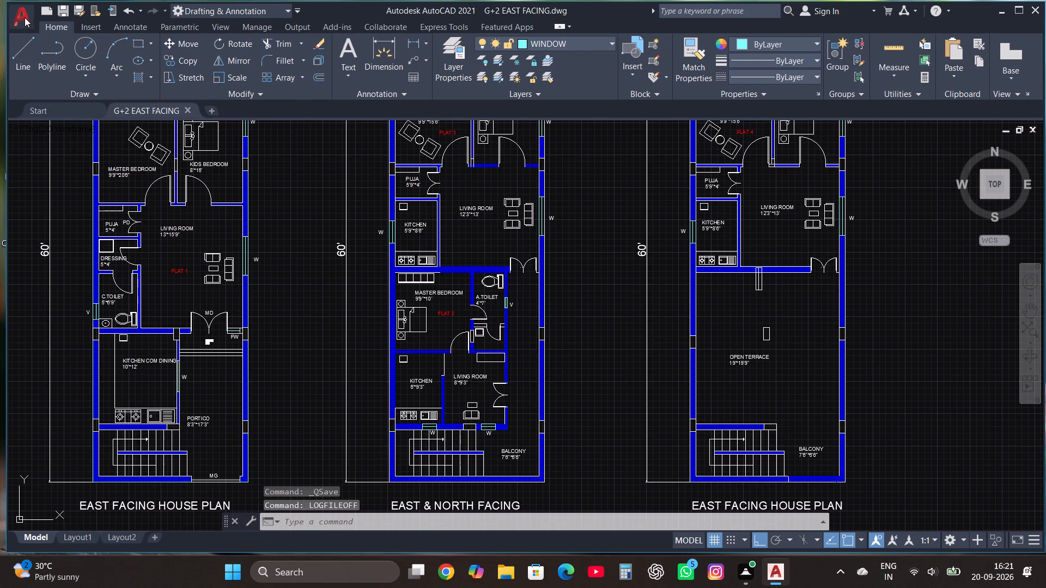
# Plot the model view with the previous plot's DWF6 ePlot setup, saving G+2 EAST FACING-Model.dwf in the Downloads folder.
pyautogui.click(26, 18)
pyautogui.click(69, 312)
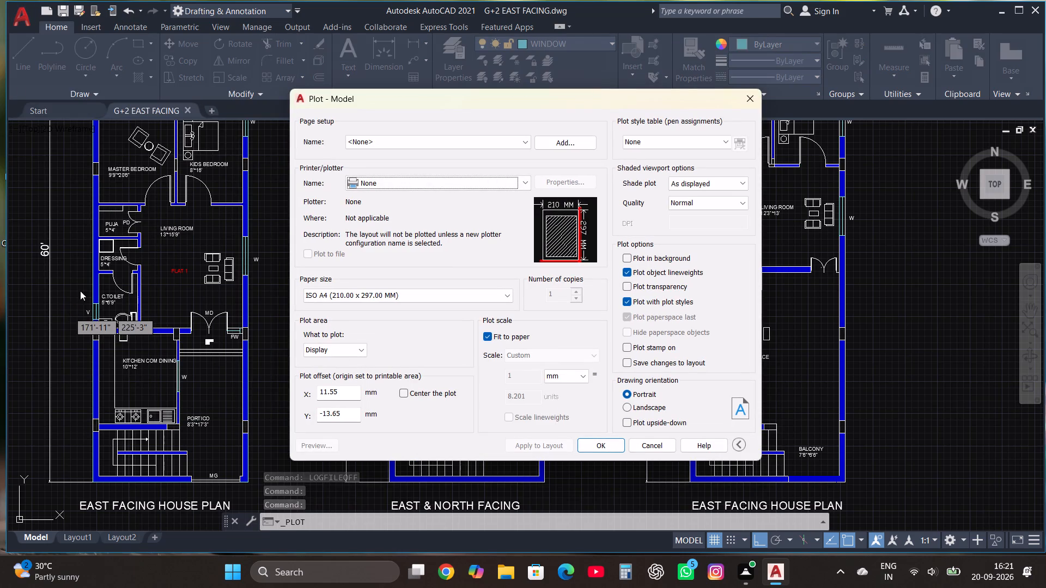
pyautogui.click(464, 142)
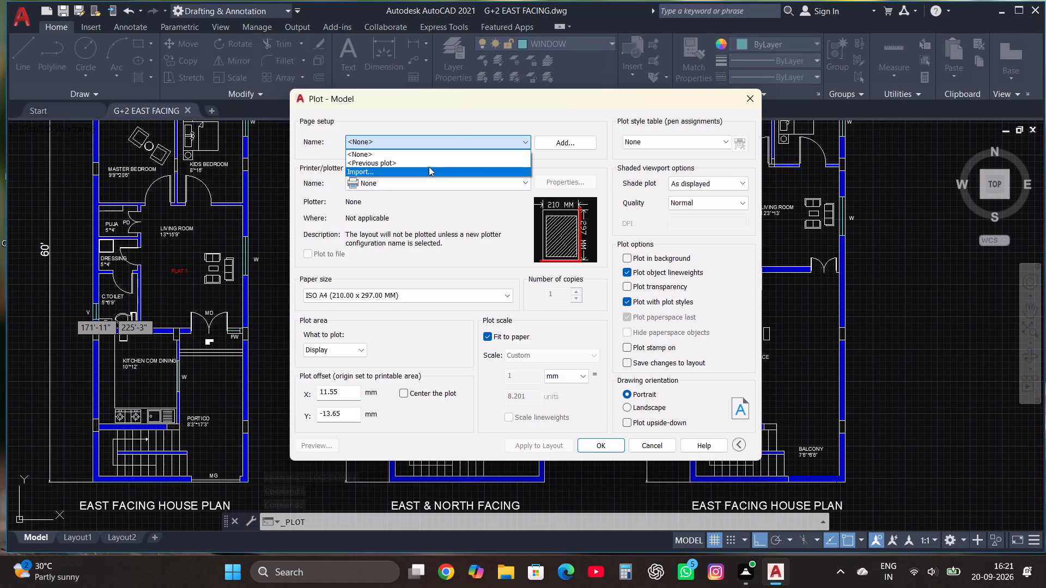
pyautogui.click(429, 161)
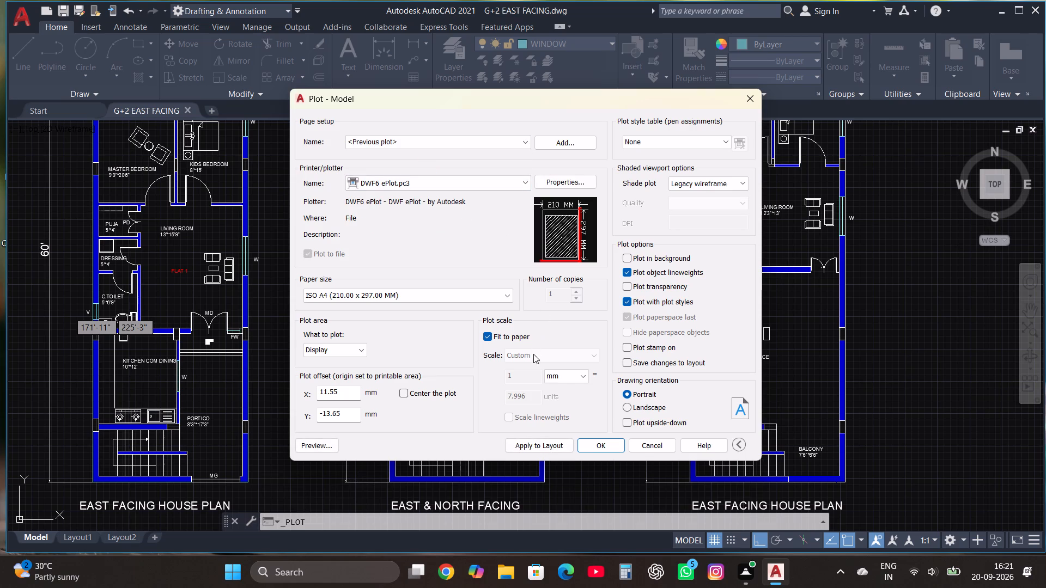
pyautogui.click(561, 445)
pyautogui.click(587, 444)
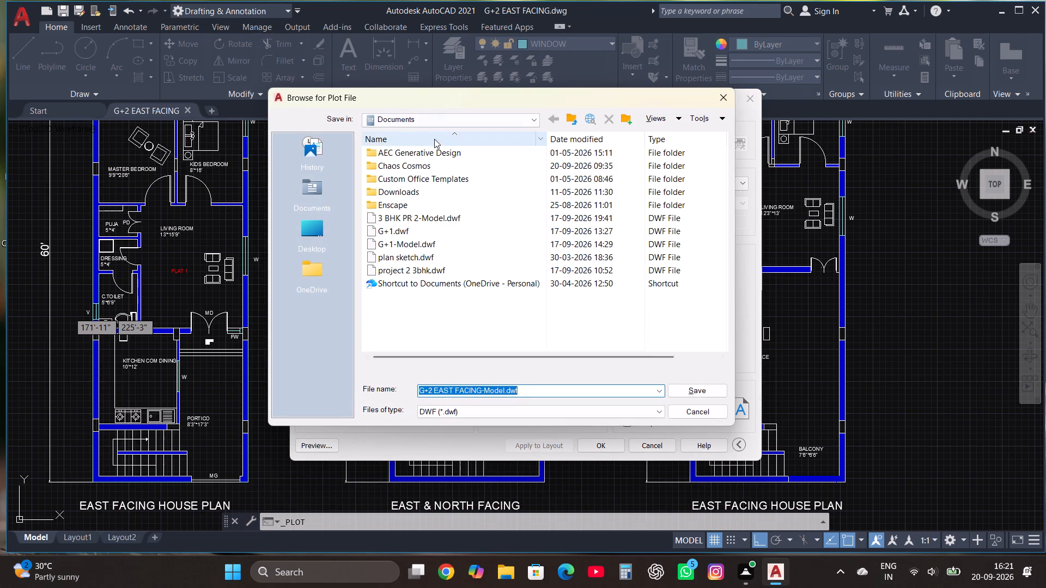
pyautogui.click(437, 119)
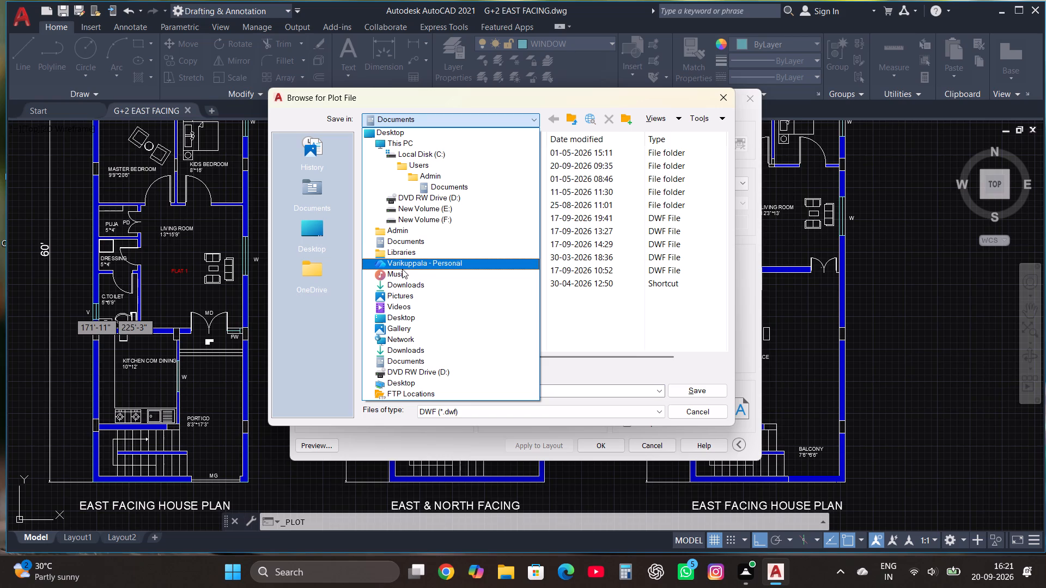
pyautogui.click(402, 280)
pyautogui.click(679, 395)
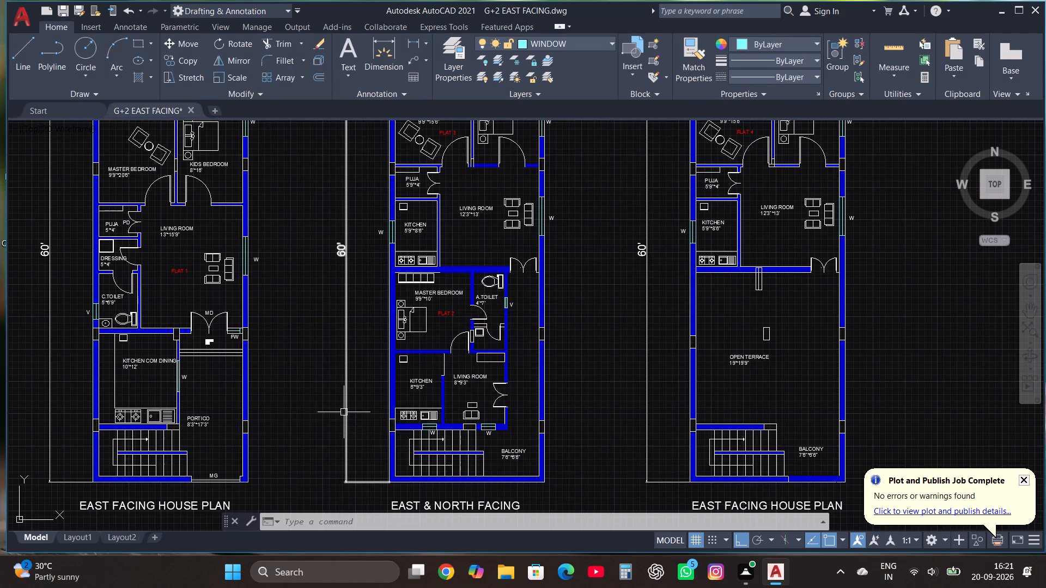
# Export the displayed floor plans as G+2 EAST FACING.pdf in the Downloads folder.
pyautogui.click(26, 17)
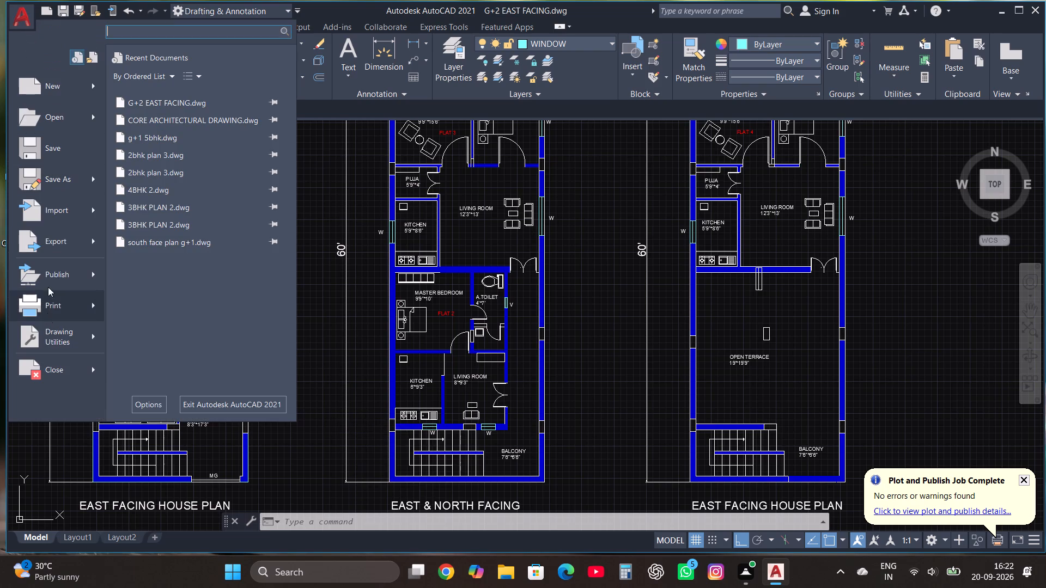
pyautogui.click(56, 240)
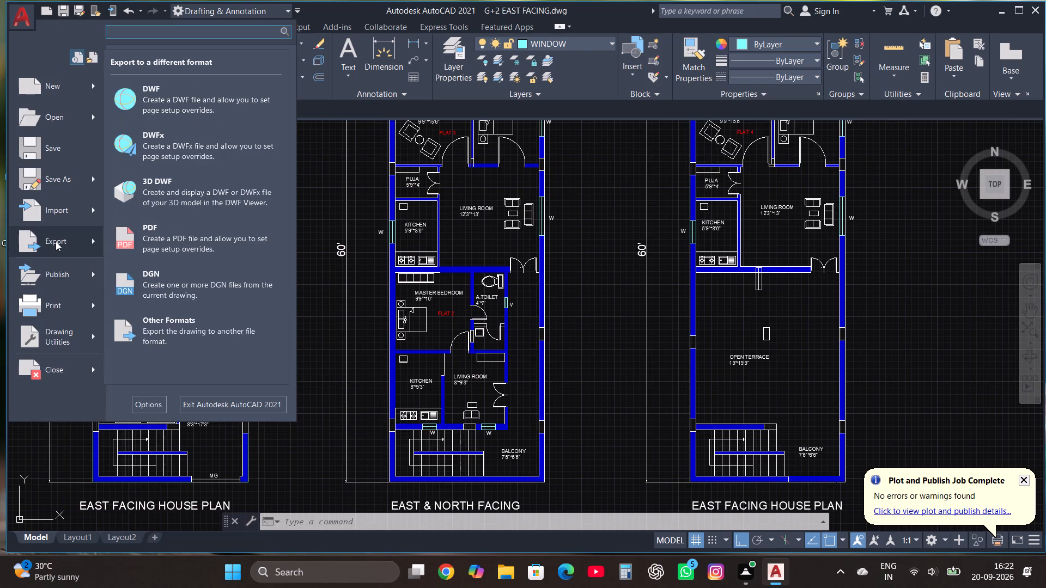
pyautogui.click(166, 234)
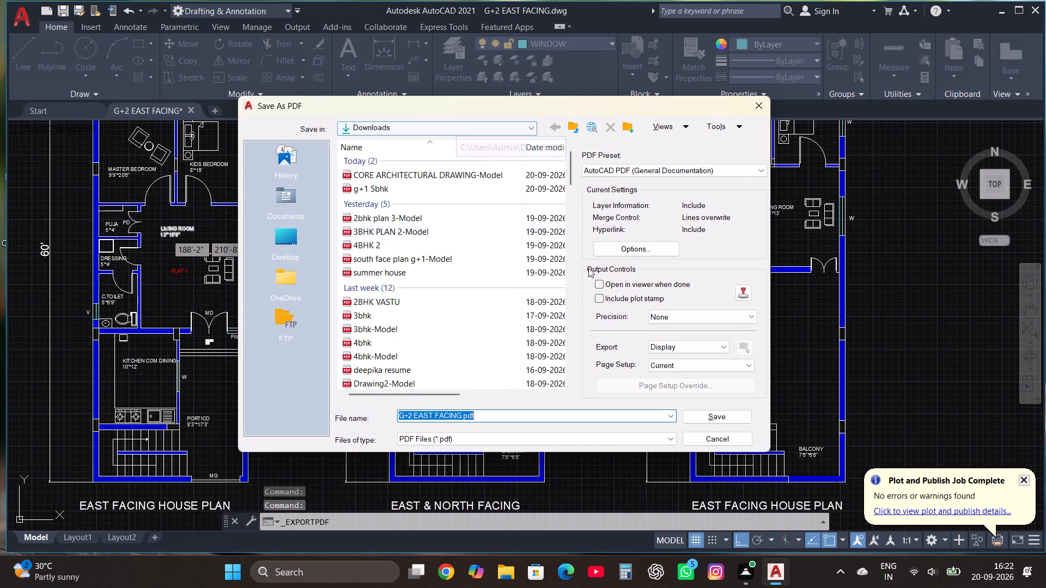
pyautogui.click(702, 417)
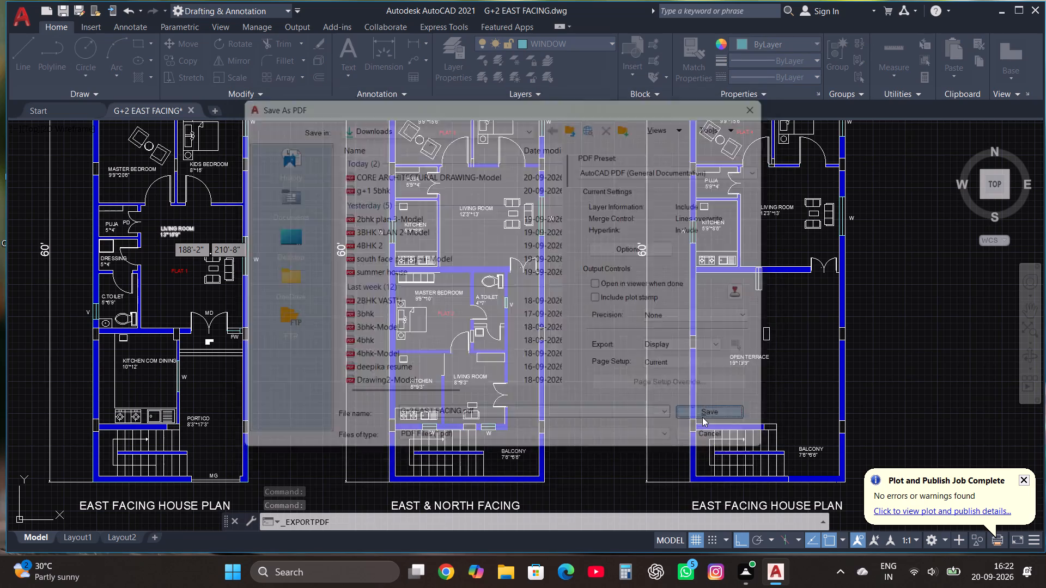